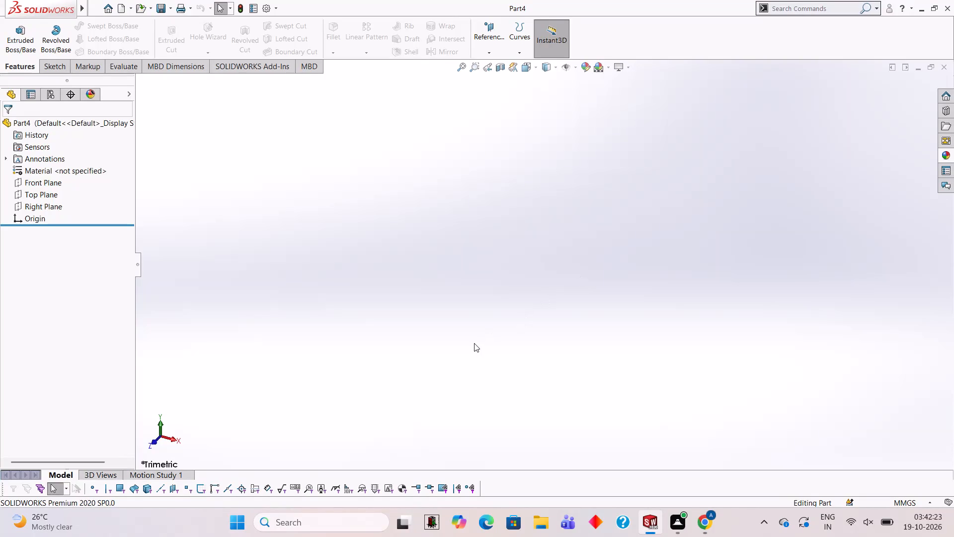
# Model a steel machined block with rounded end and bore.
# Start a new sketch on the Front Plane.
pyautogui.click(61, 67)
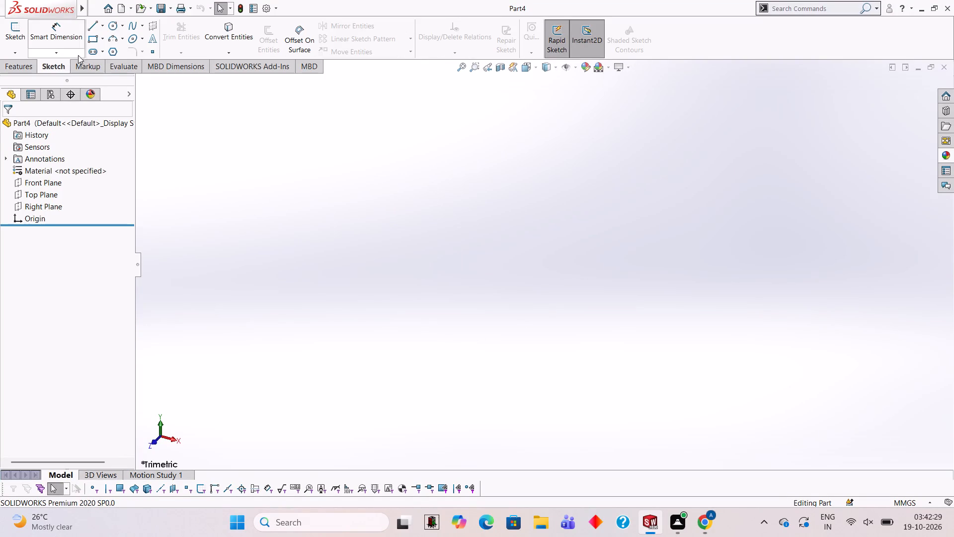
pyautogui.click(92, 29)
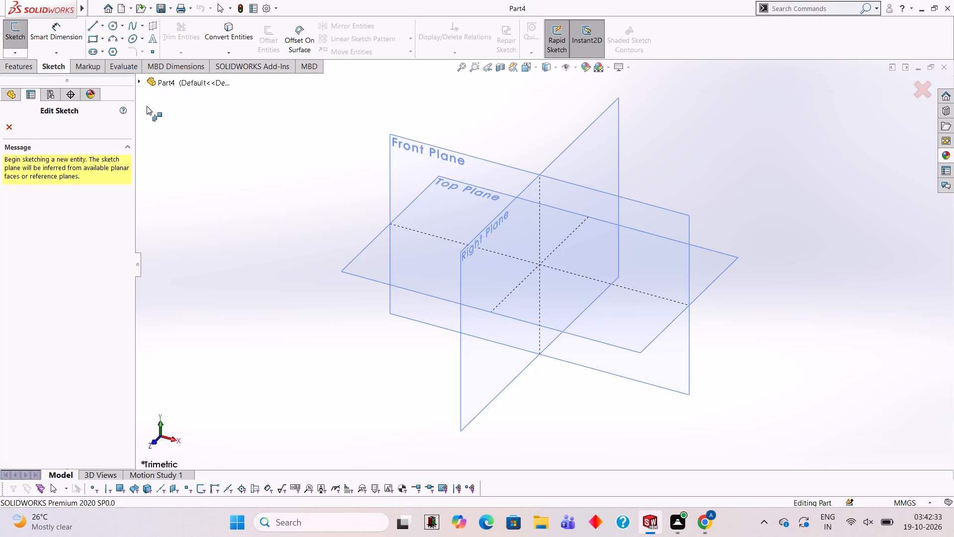
pyautogui.press('Escape')
pyautogui.click(59, 182)
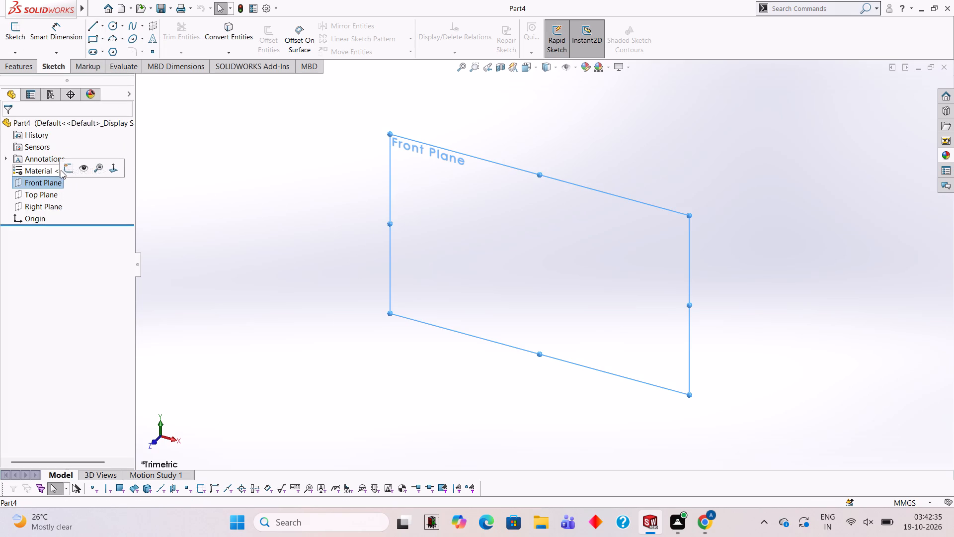
pyautogui.click(61, 170)
pyautogui.click(431, 200)
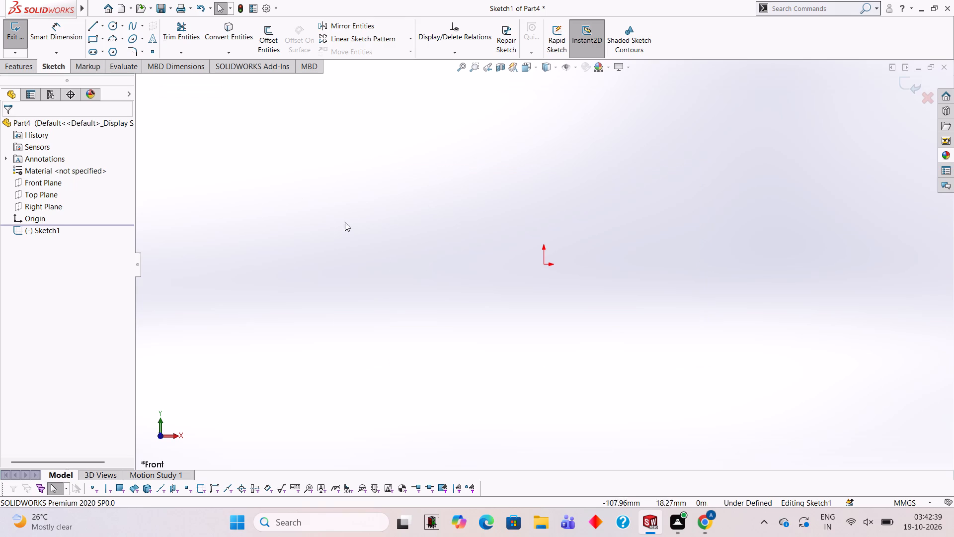
# Draw a closed rectangle of lines from the origin, 80 mm wide and 40 mm high, extending toward positive X and Y.
pyautogui.click(97, 21)
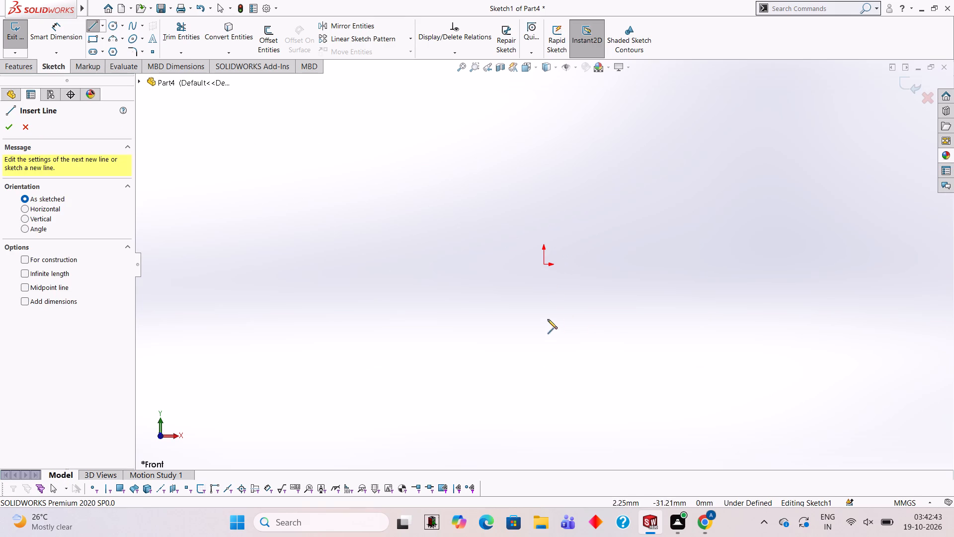
pyautogui.click(544, 264)
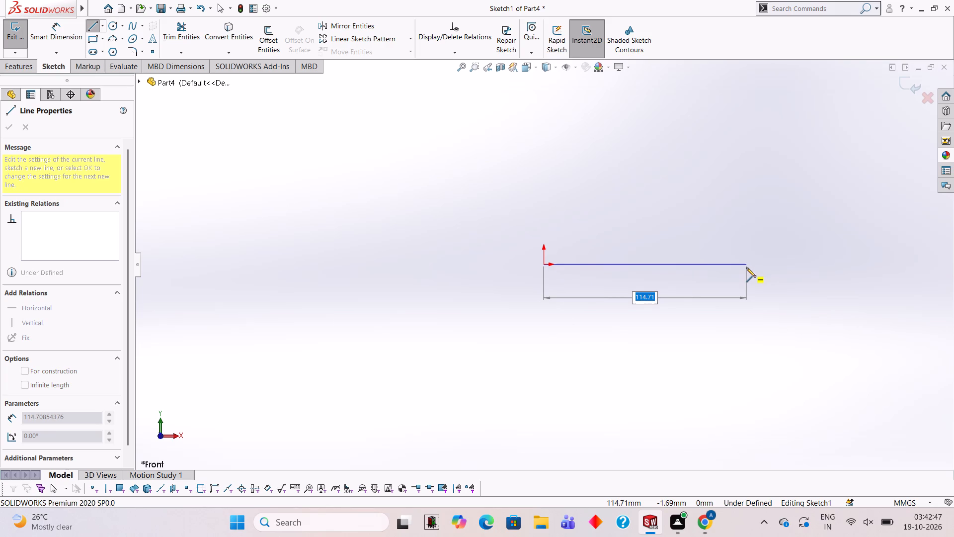
pyautogui.write('80')
pyautogui.press('Return')
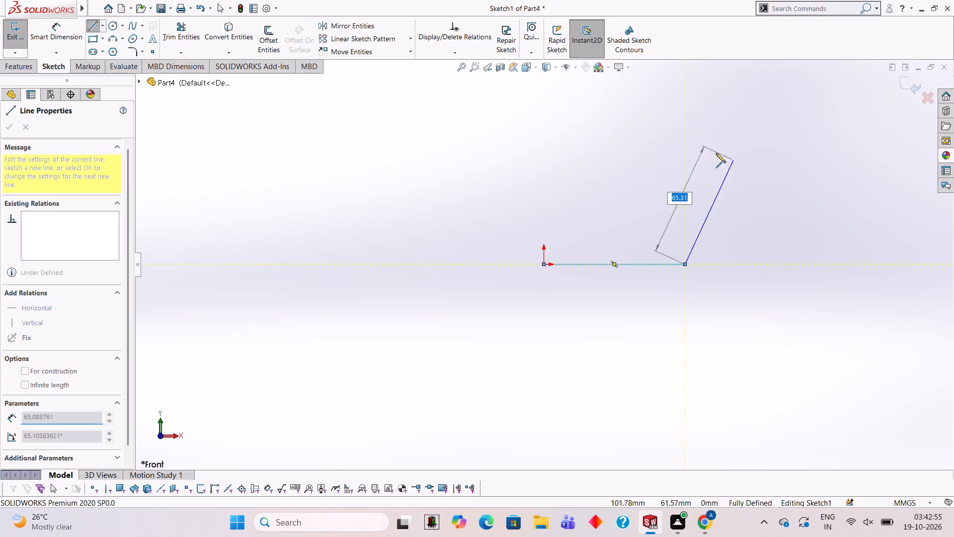
pyautogui.write('40')
pyautogui.press('Return')
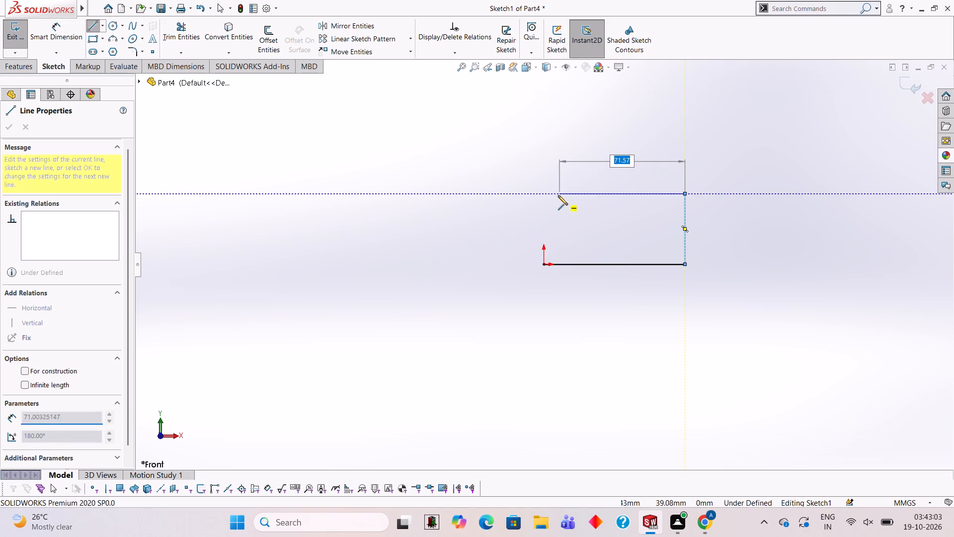
pyautogui.write('80')
pyautogui.press('Return')
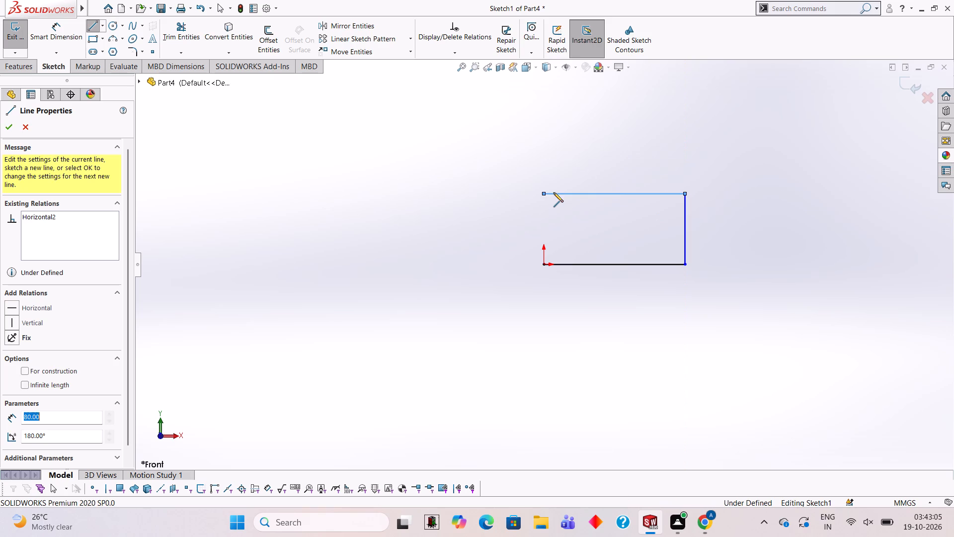
pyautogui.click(543, 264)
pyautogui.press('Escape')
pyautogui.press('Escape')
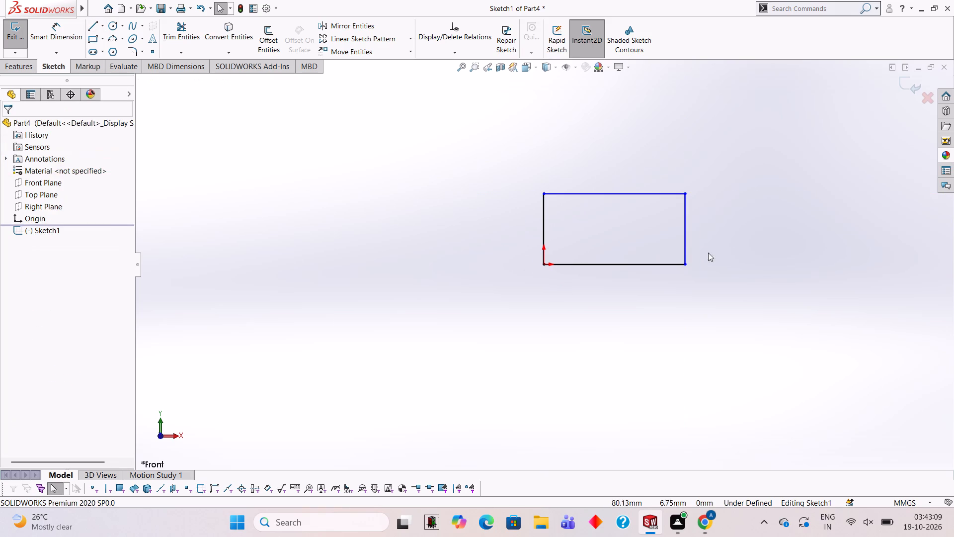
# Dimension the rectangle's upper edge at 80 mm and its right edge at 40 mm.
pyautogui.scroll(2, 866, 225)
pyautogui.scroll(-3, 734, 250)
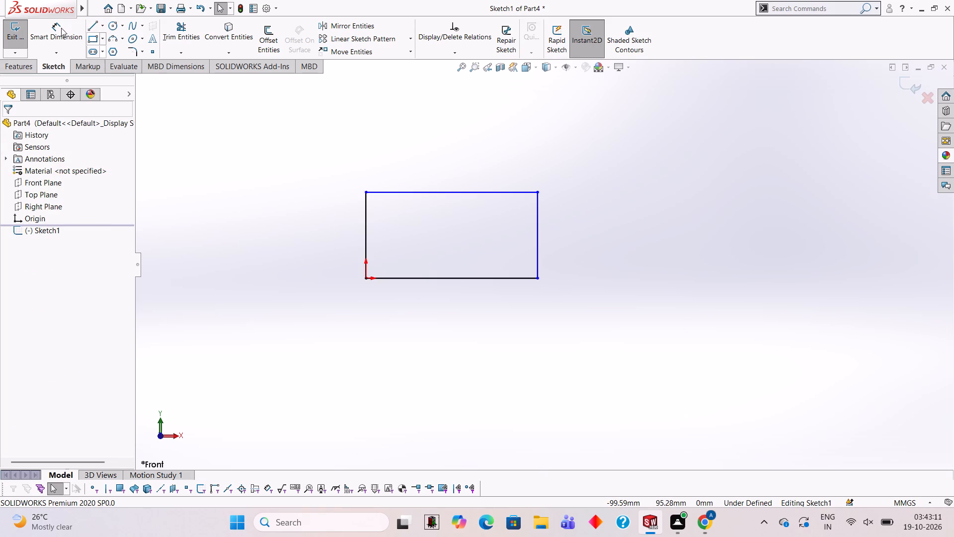
pyautogui.click(60, 26)
pyautogui.click(455, 191)
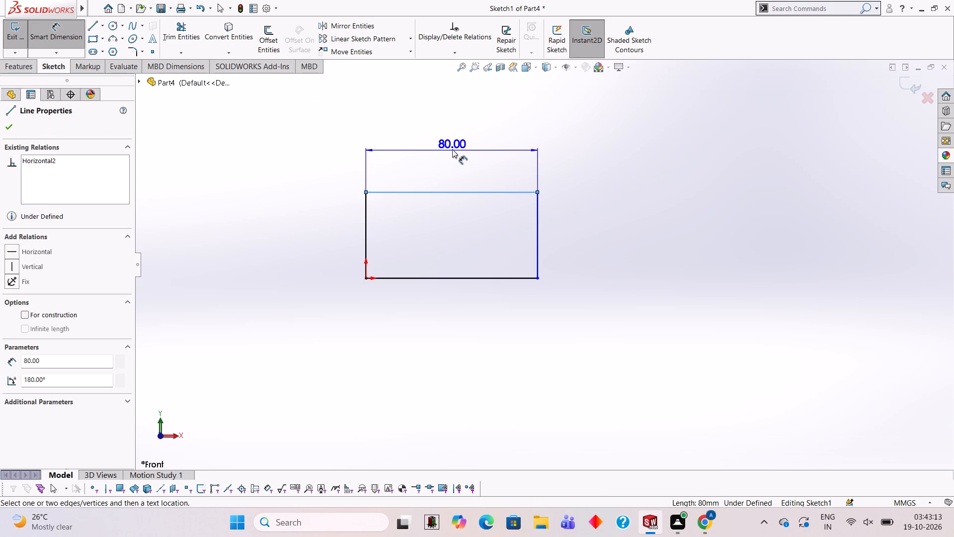
pyautogui.click(452, 145)
pyautogui.click(408, 130)
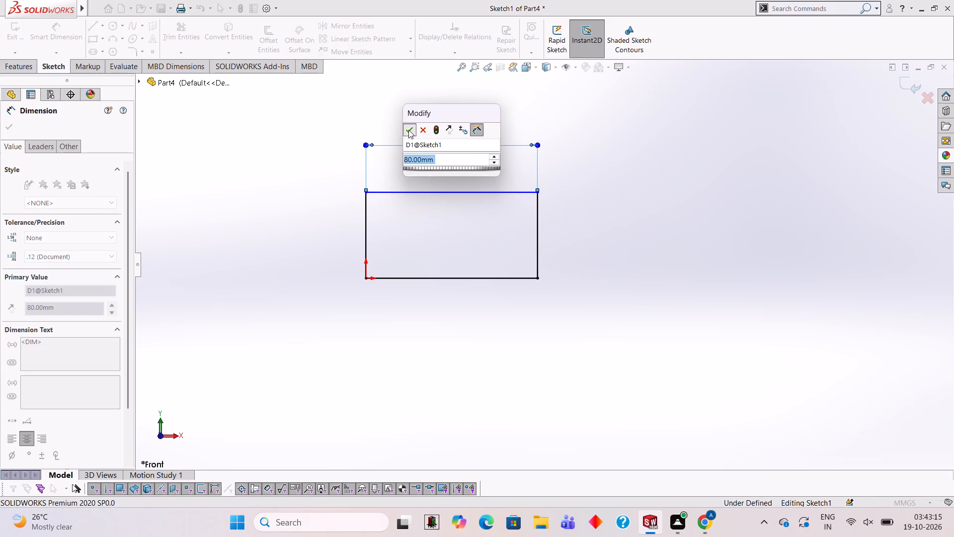
pyautogui.click(451, 125)
pyautogui.click(538, 234)
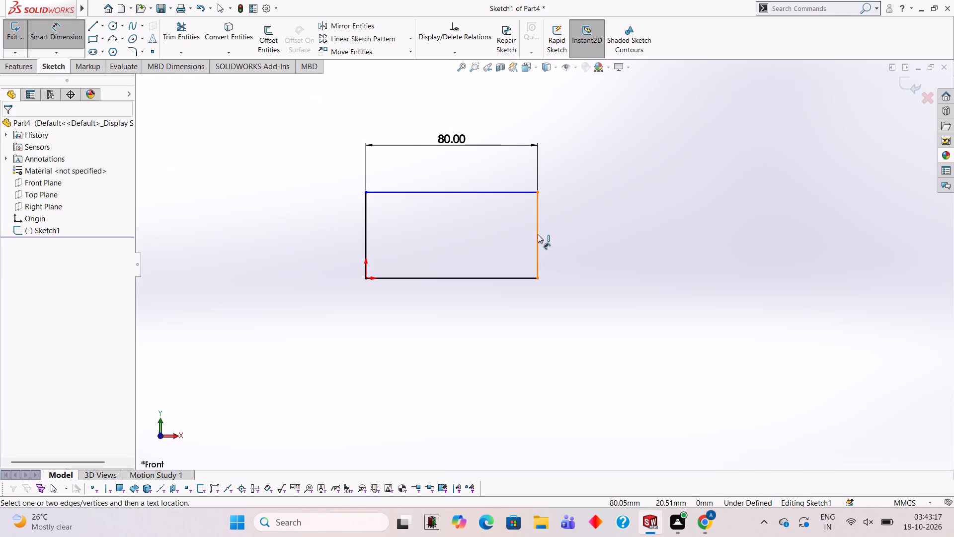
pyautogui.click(593, 239)
pyautogui.click(552, 225)
pyautogui.click(601, 131)
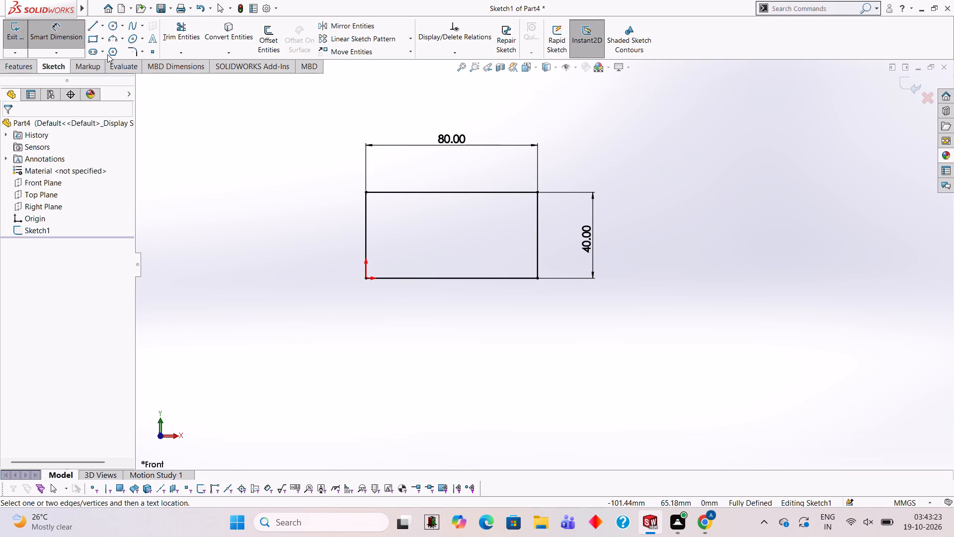
# Extrude the rectangle as a blind boss 42 mm deep in the reversed direction.
pyautogui.click(29, 64)
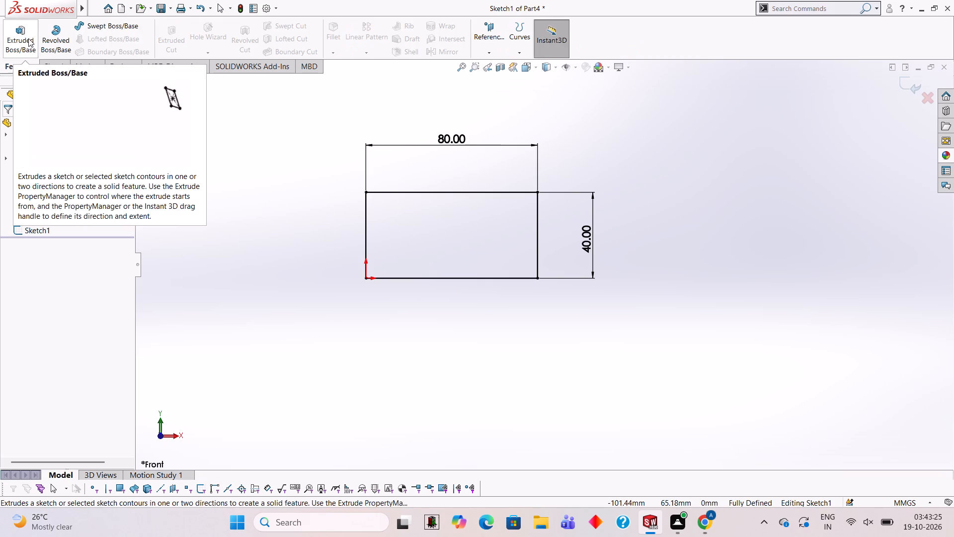
pyautogui.click(28, 38)
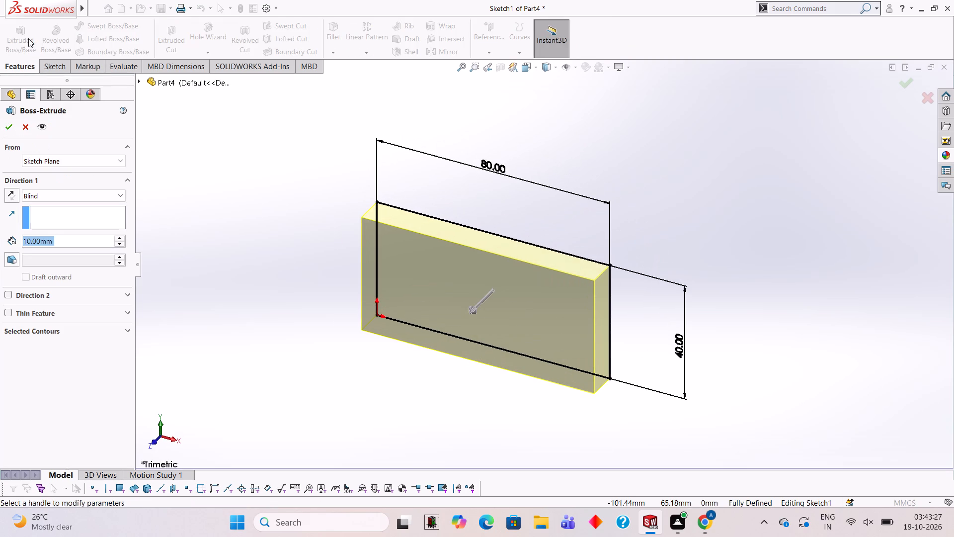
pyautogui.click(15, 199)
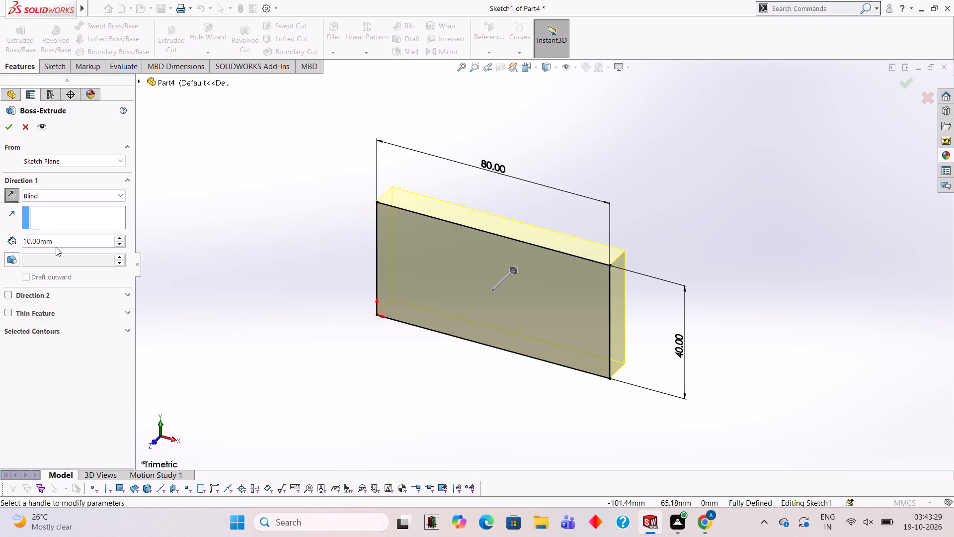
pyautogui.click(63, 245)
pyautogui.press('BackSpace')
pyautogui.press('BackSpace')
pyautogui.press('BackSpace')
pyautogui.press('BackSpace')
pyautogui.press('BackSpace')
pyautogui.press('BackSpace')
pyautogui.press('BackSpace')
pyautogui.press('BackSpace')
pyautogui.press('BackSpace')
pyautogui.press('BackSpace')
pyautogui.press('BackSpace')
pyautogui.press('BackSpace')
pyautogui.press('BackSpace')
pyautogui.press('BackSpace')
pyautogui.press('BackSpace')
pyautogui.press('BackSpace')
pyautogui.press('BackSpace')
pyautogui.press('BackSpace')
pyautogui.write('42')
pyautogui.press('Return')
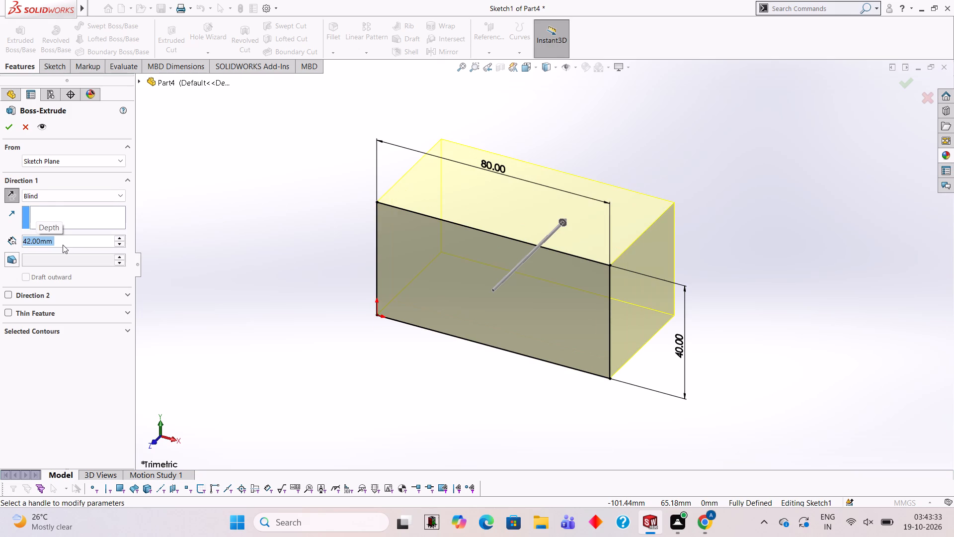
pyautogui.click(10, 130)
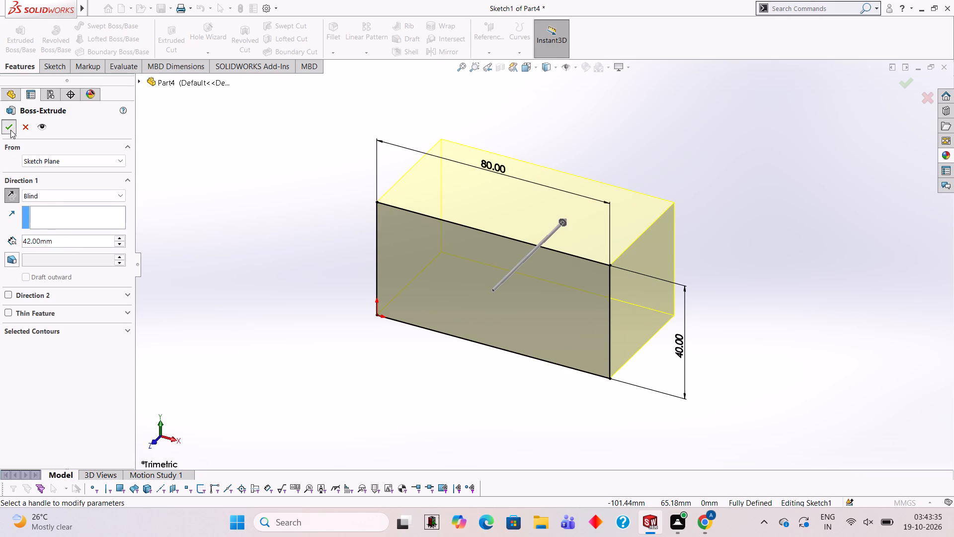
pyautogui.click(306, 147)
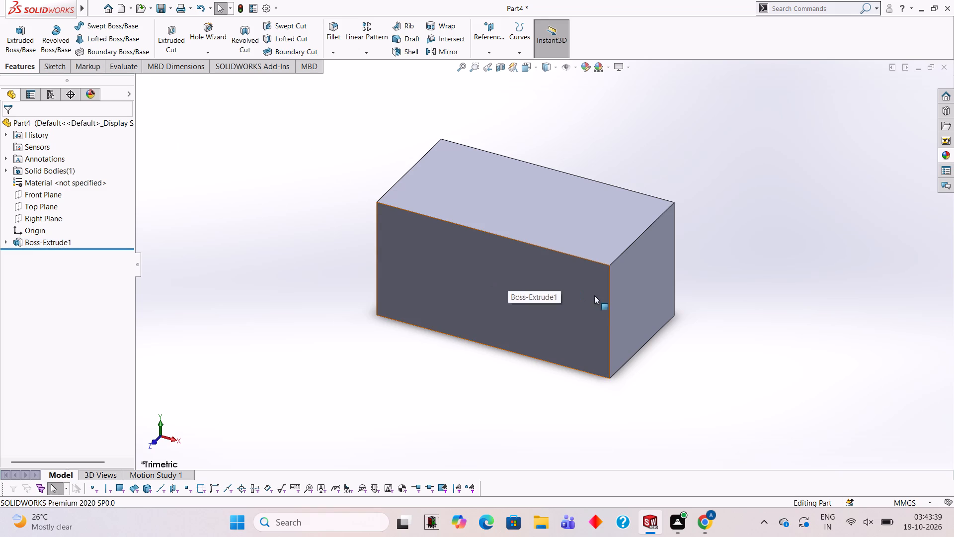
# Sketch on the block's front face a 24 mm line from the lower right corner along the bottom edge.
pyautogui.moveTo(594, 295); pyautogui.dragTo(602, 254, button='middle')
pyautogui.click(525, 250)
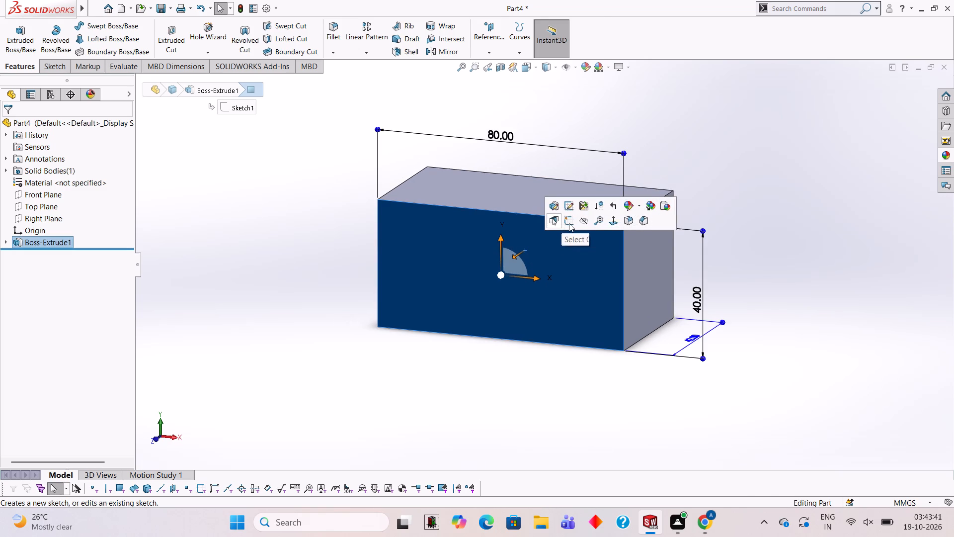
pyautogui.click(569, 223)
pyautogui.hotkey('ctrl', '8')
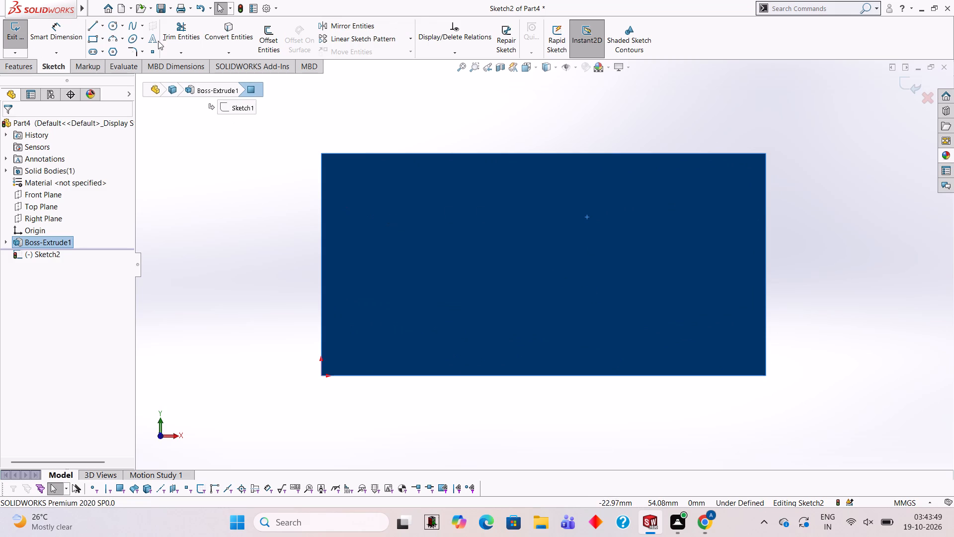
pyautogui.click(97, 21)
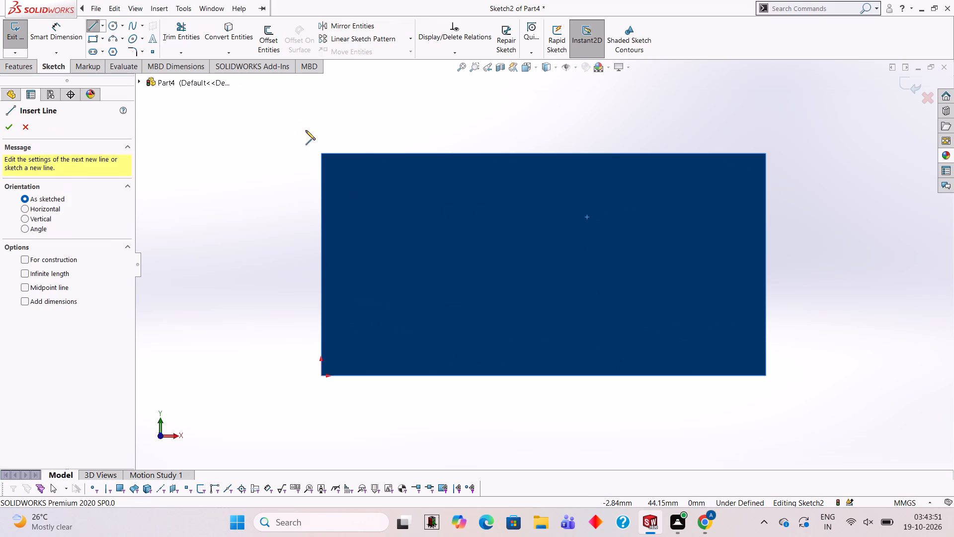
pyautogui.click(767, 376)
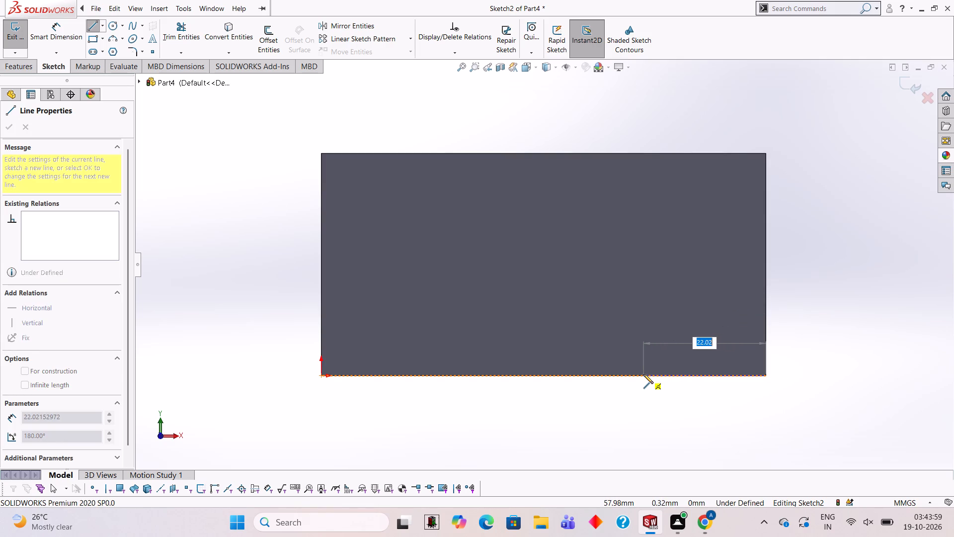
pyautogui.write('24')
pyautogui.press('Return')
pyautogui.press('Escape')
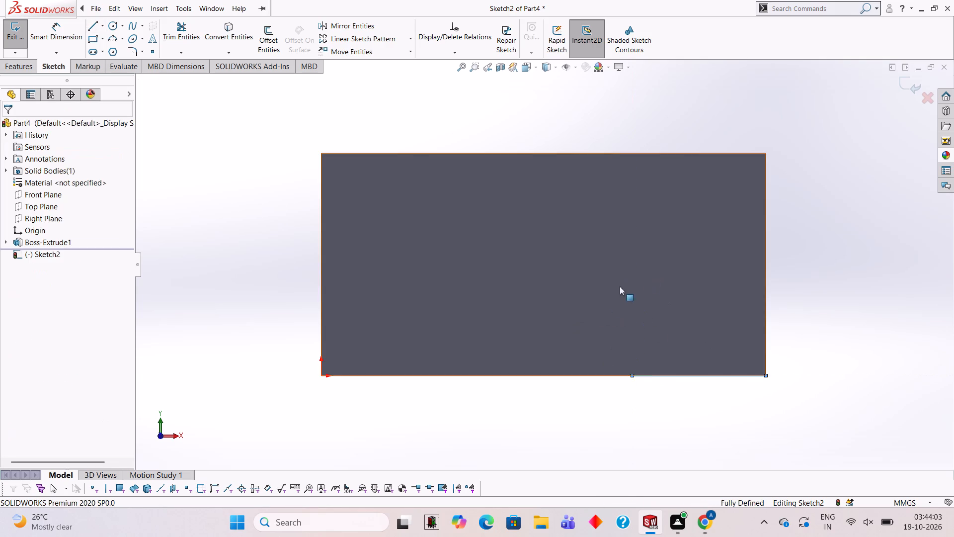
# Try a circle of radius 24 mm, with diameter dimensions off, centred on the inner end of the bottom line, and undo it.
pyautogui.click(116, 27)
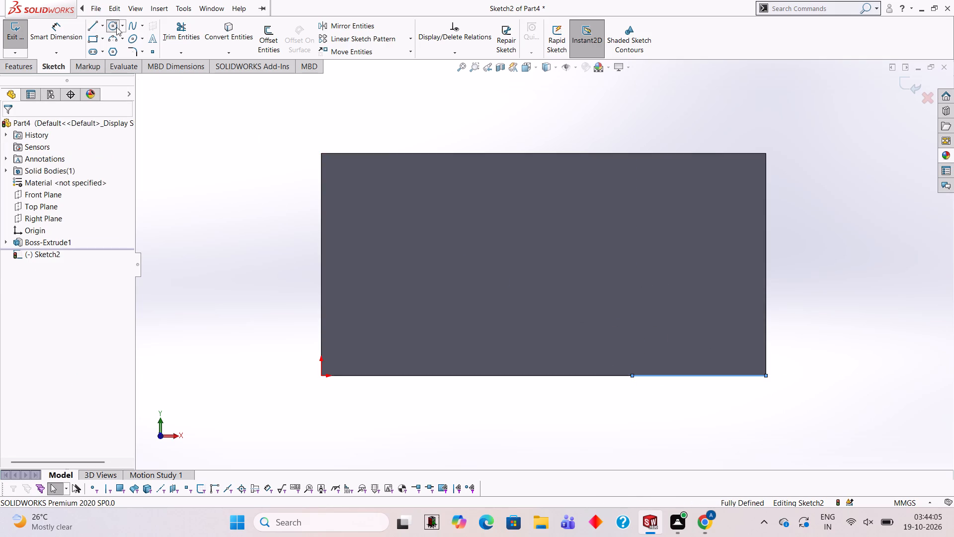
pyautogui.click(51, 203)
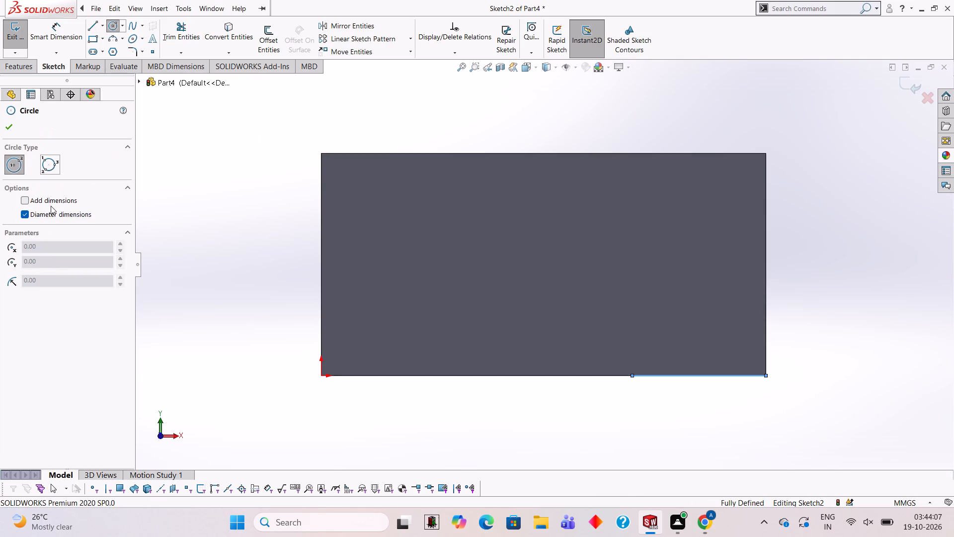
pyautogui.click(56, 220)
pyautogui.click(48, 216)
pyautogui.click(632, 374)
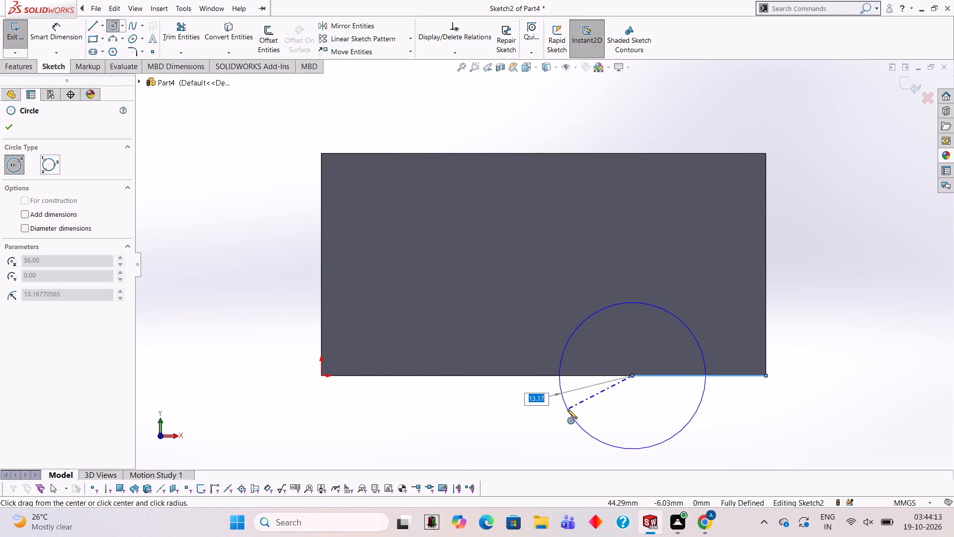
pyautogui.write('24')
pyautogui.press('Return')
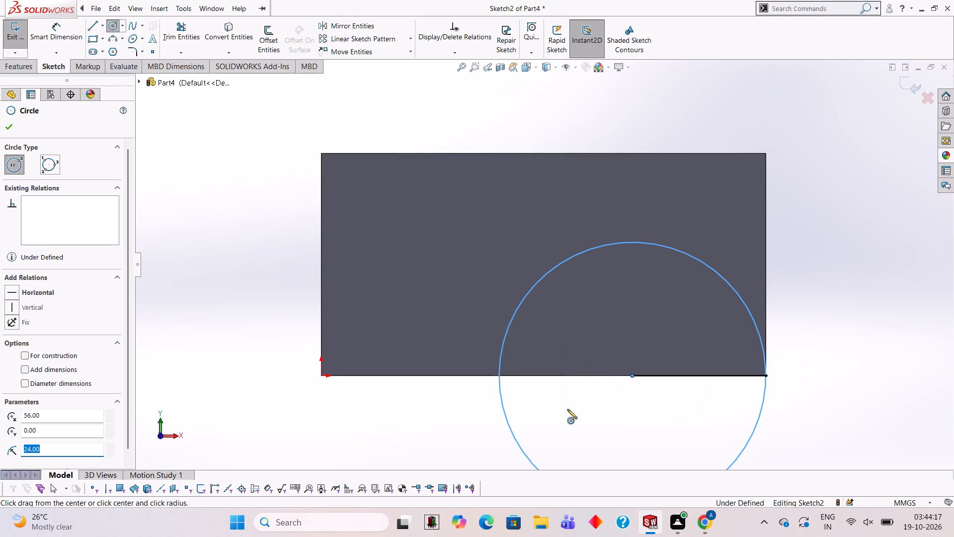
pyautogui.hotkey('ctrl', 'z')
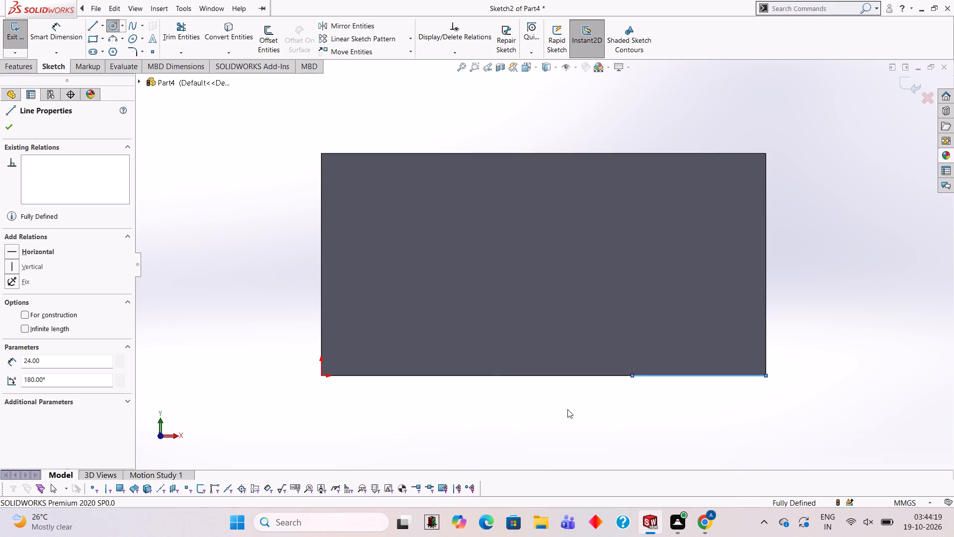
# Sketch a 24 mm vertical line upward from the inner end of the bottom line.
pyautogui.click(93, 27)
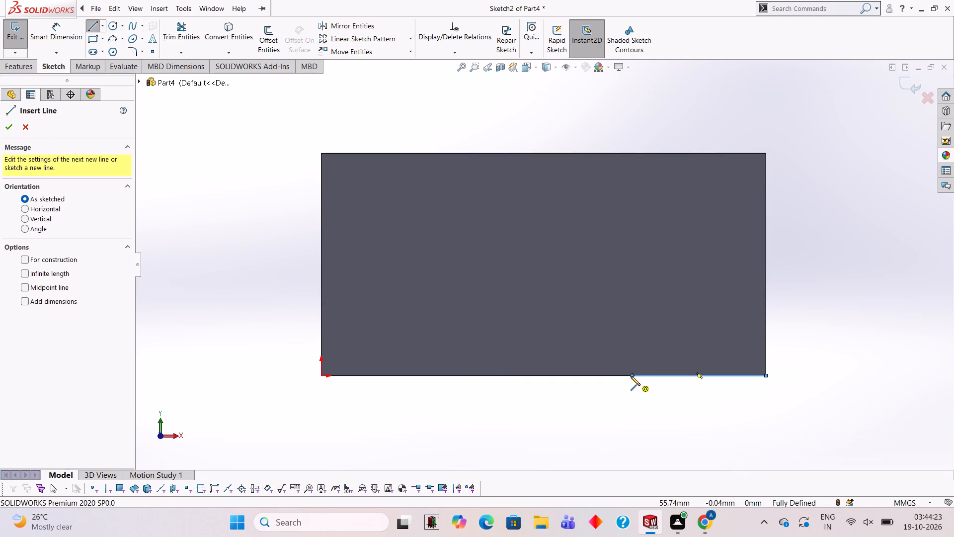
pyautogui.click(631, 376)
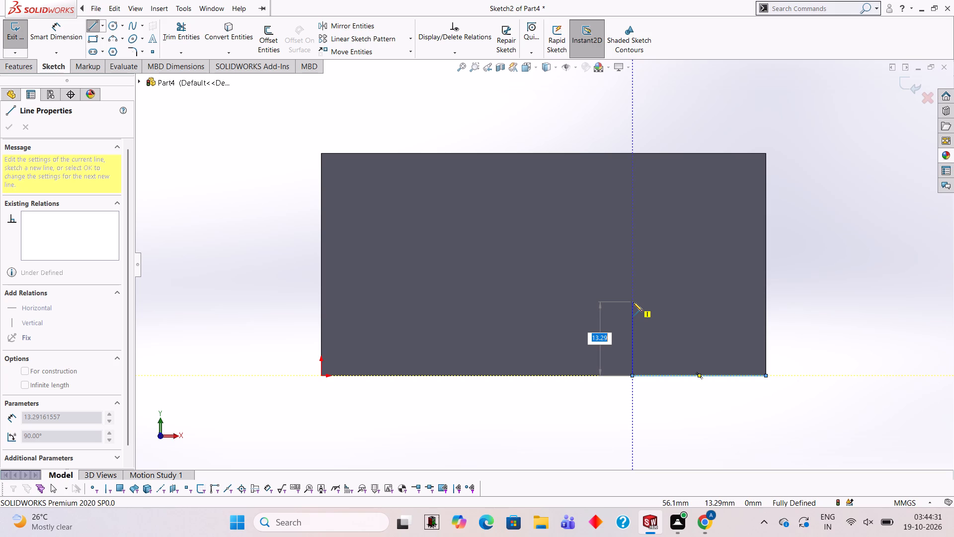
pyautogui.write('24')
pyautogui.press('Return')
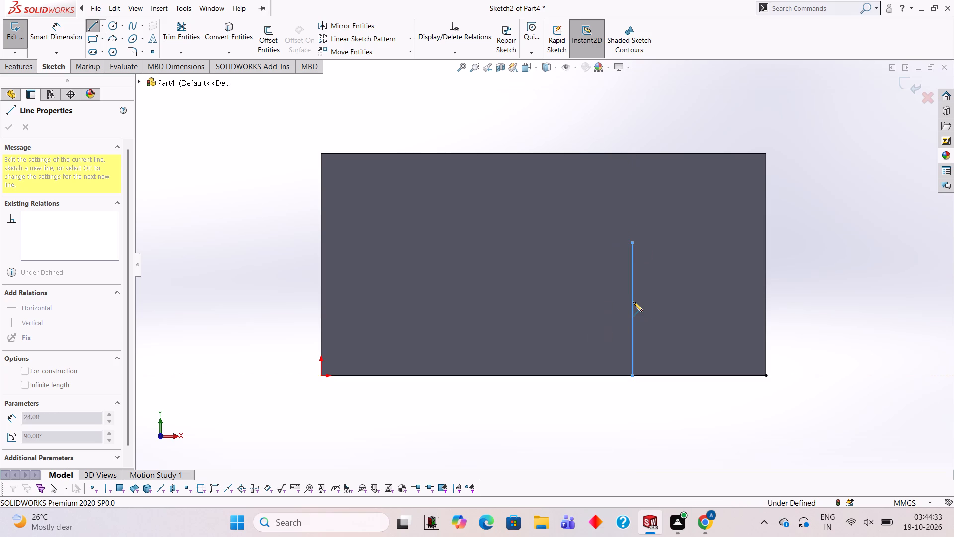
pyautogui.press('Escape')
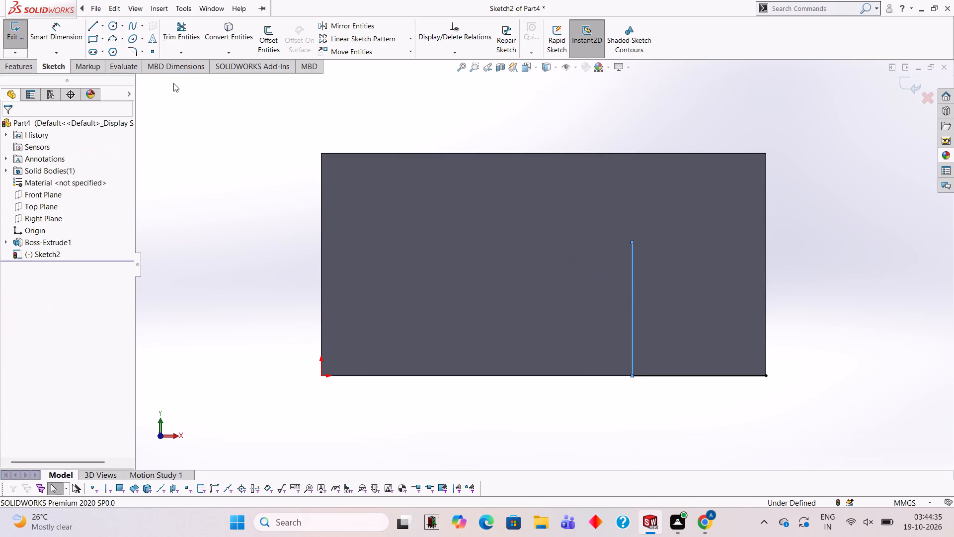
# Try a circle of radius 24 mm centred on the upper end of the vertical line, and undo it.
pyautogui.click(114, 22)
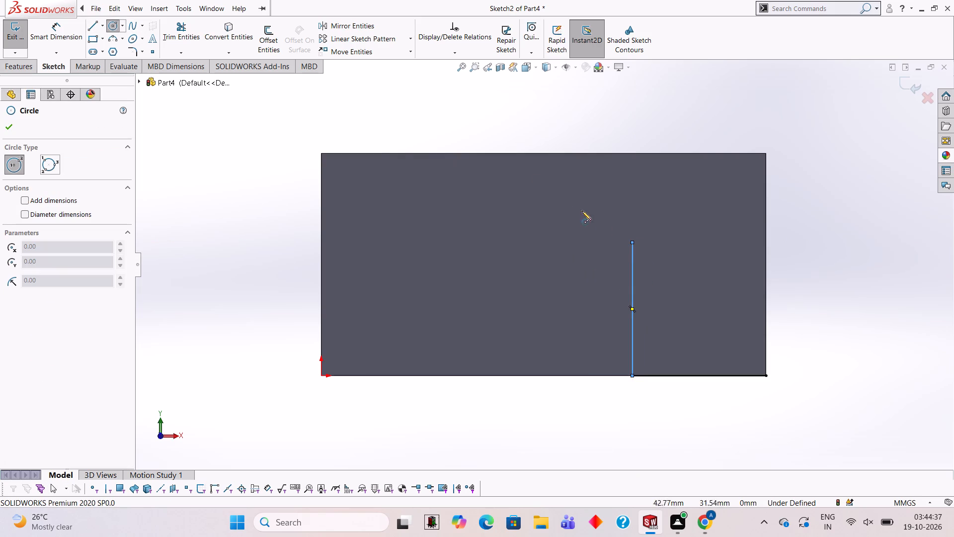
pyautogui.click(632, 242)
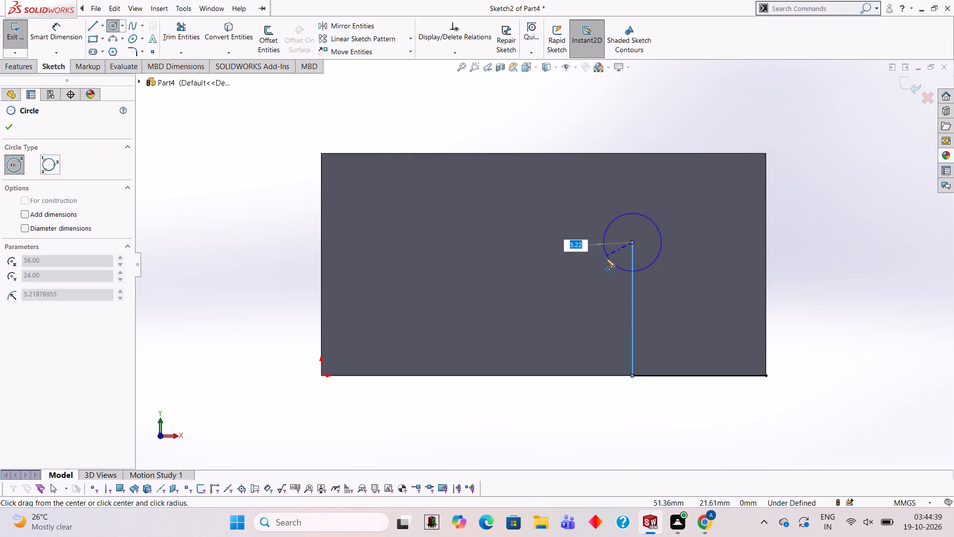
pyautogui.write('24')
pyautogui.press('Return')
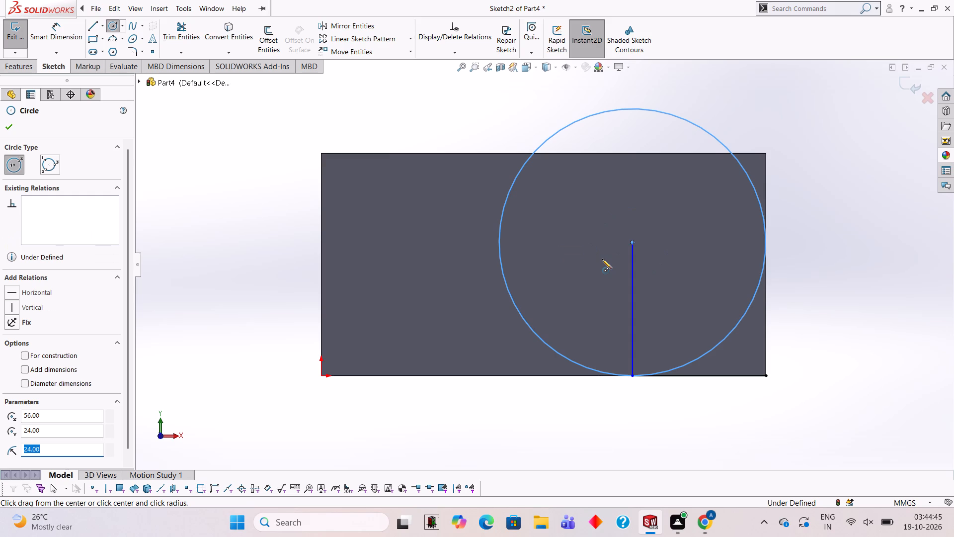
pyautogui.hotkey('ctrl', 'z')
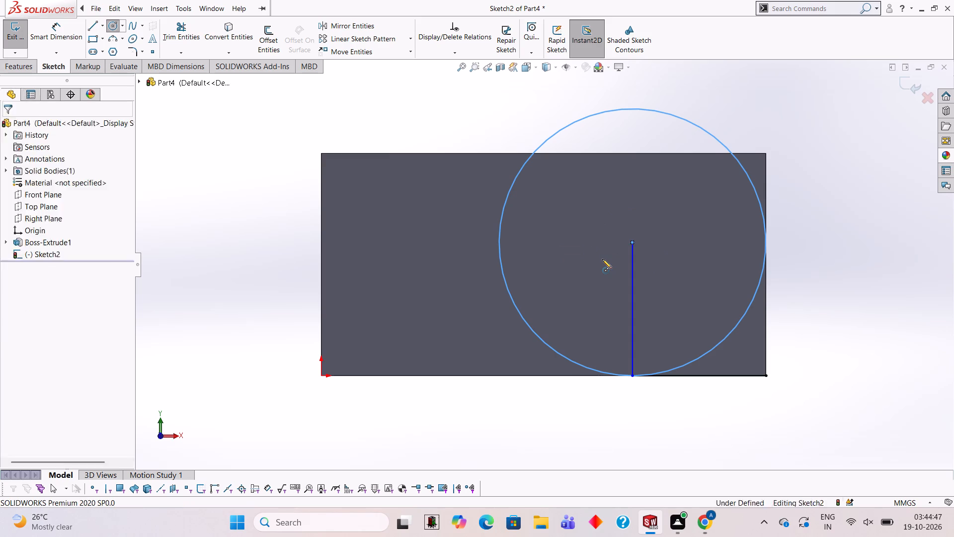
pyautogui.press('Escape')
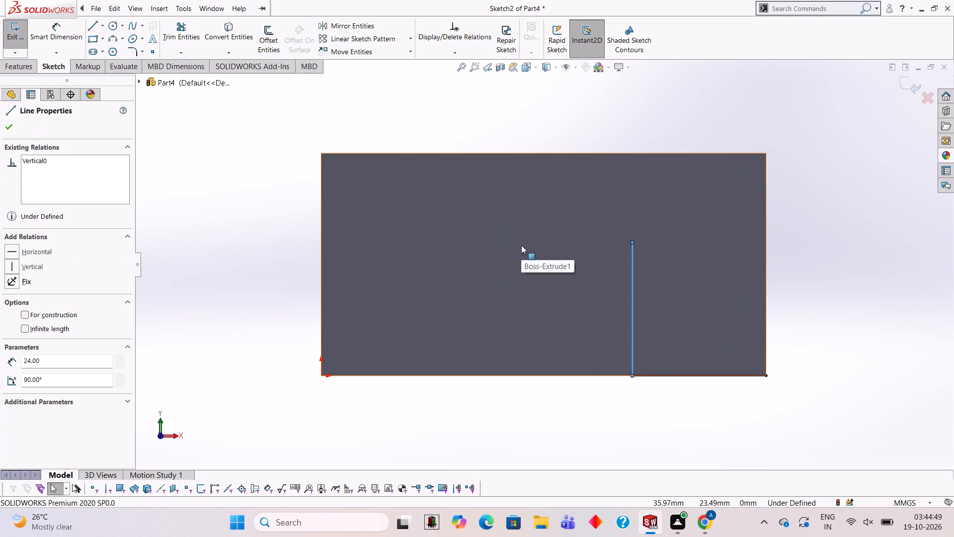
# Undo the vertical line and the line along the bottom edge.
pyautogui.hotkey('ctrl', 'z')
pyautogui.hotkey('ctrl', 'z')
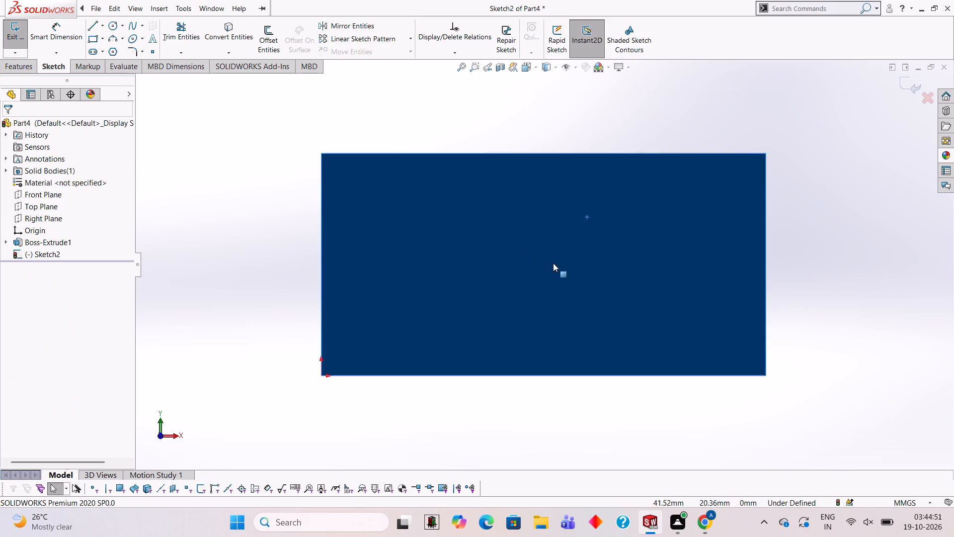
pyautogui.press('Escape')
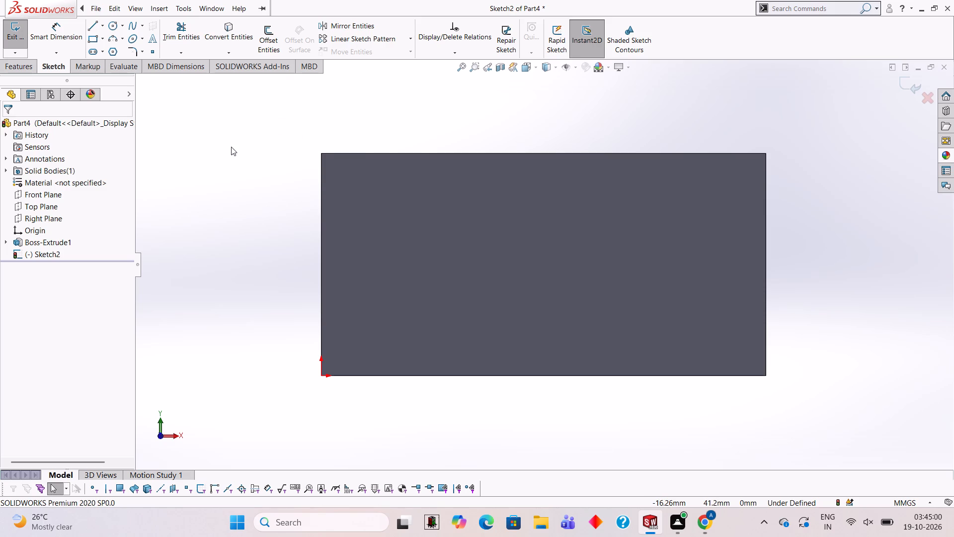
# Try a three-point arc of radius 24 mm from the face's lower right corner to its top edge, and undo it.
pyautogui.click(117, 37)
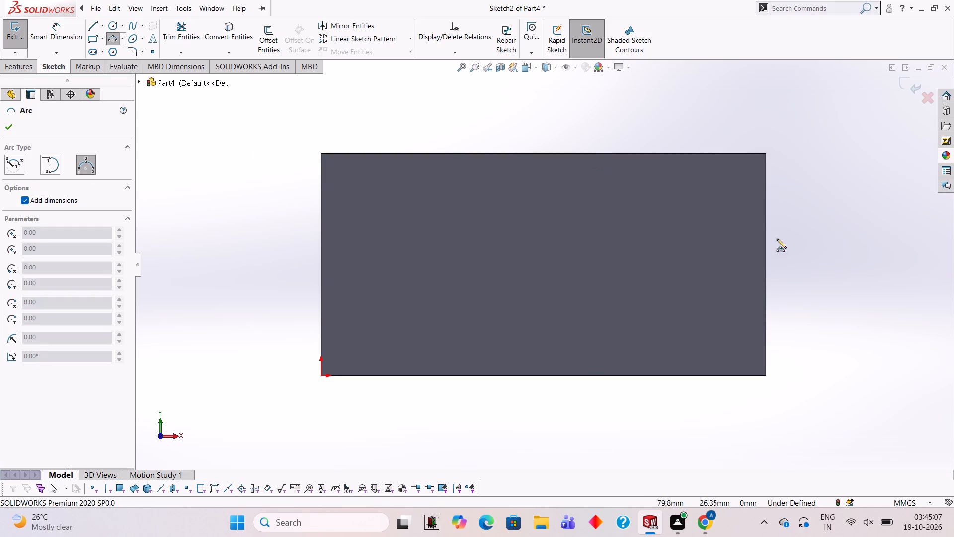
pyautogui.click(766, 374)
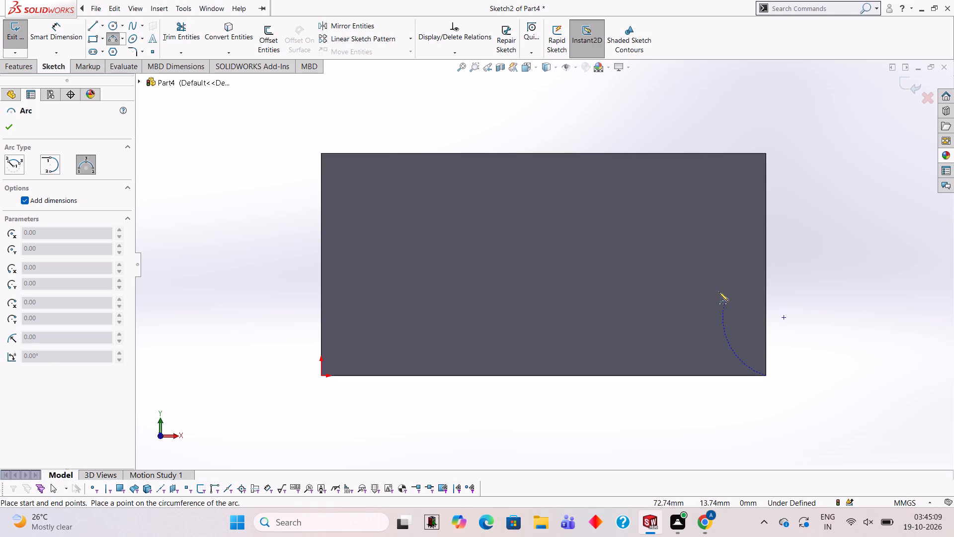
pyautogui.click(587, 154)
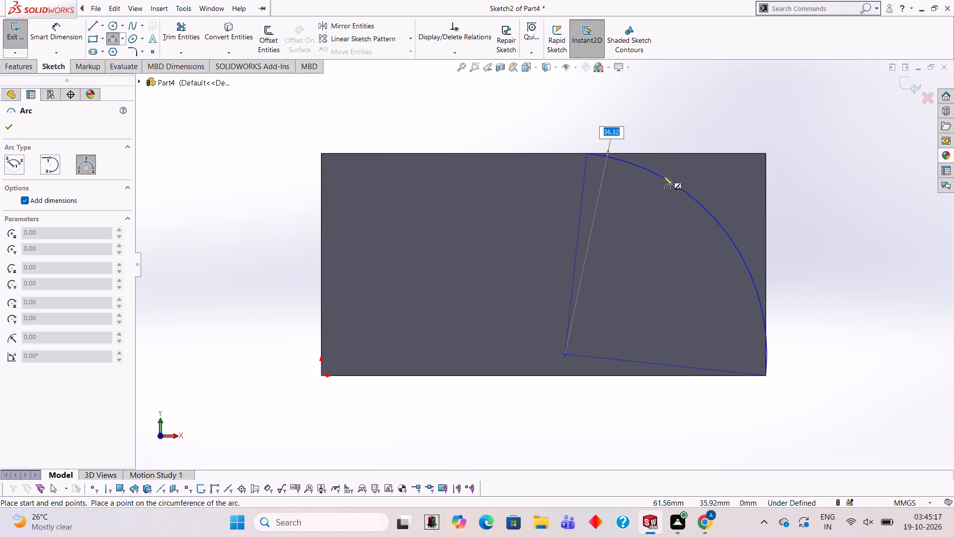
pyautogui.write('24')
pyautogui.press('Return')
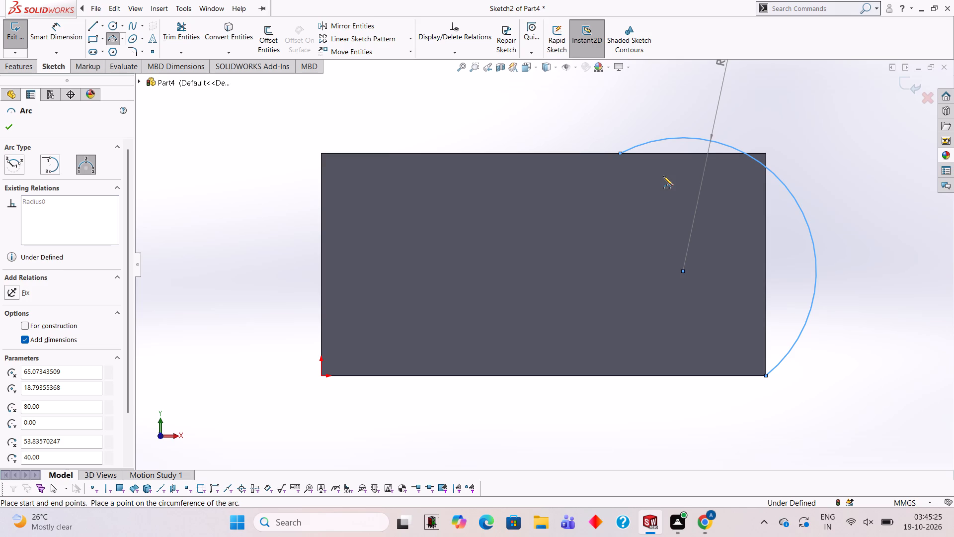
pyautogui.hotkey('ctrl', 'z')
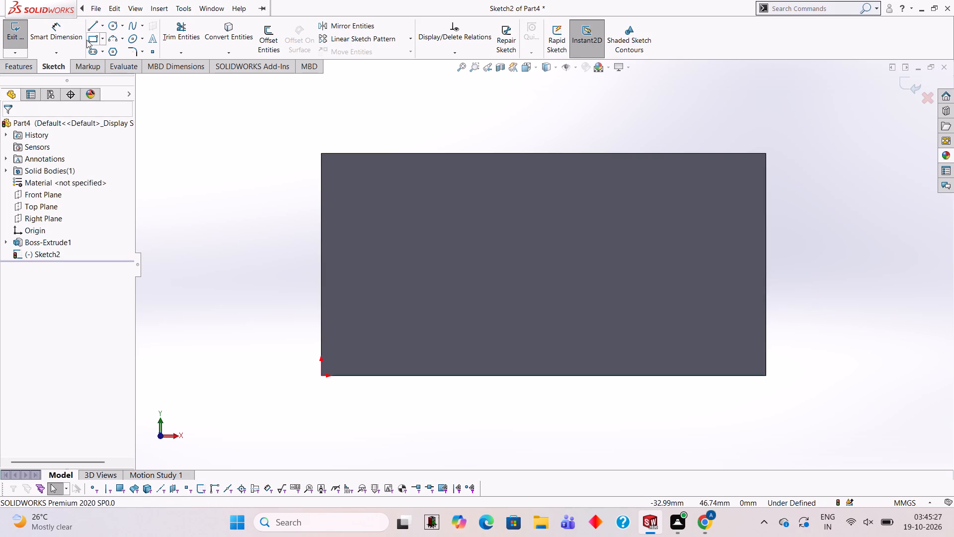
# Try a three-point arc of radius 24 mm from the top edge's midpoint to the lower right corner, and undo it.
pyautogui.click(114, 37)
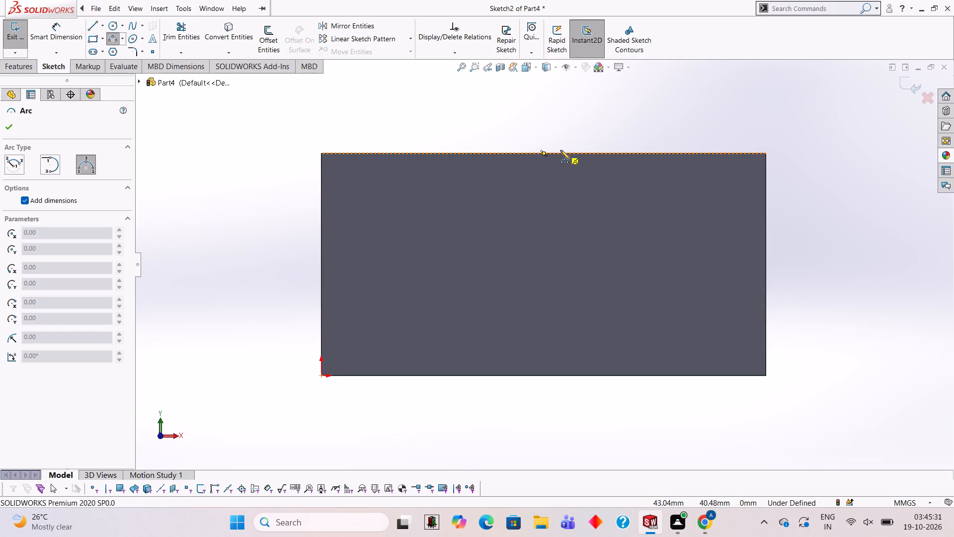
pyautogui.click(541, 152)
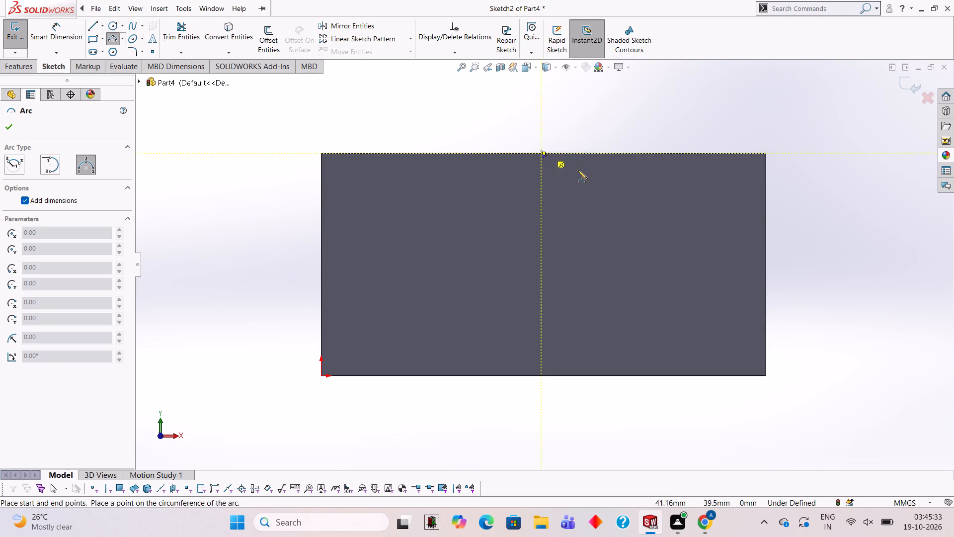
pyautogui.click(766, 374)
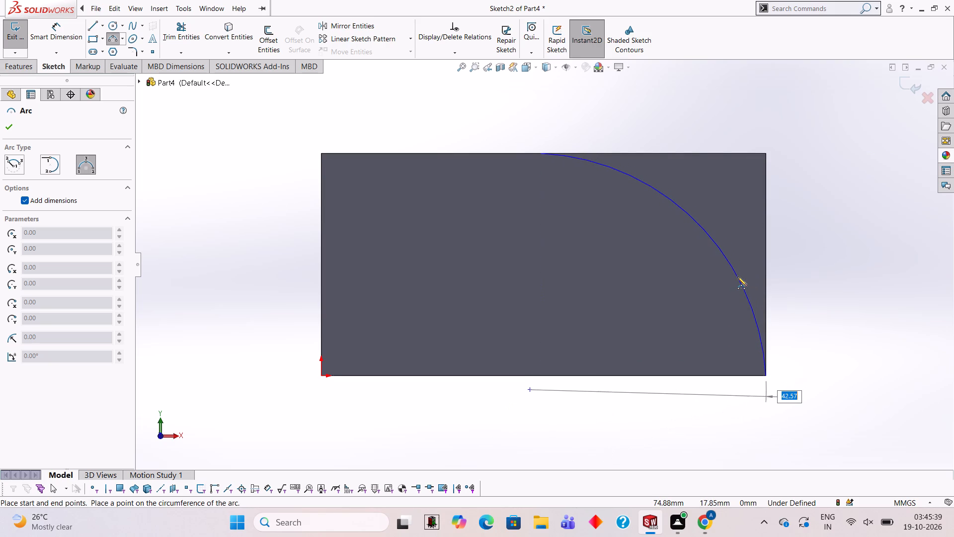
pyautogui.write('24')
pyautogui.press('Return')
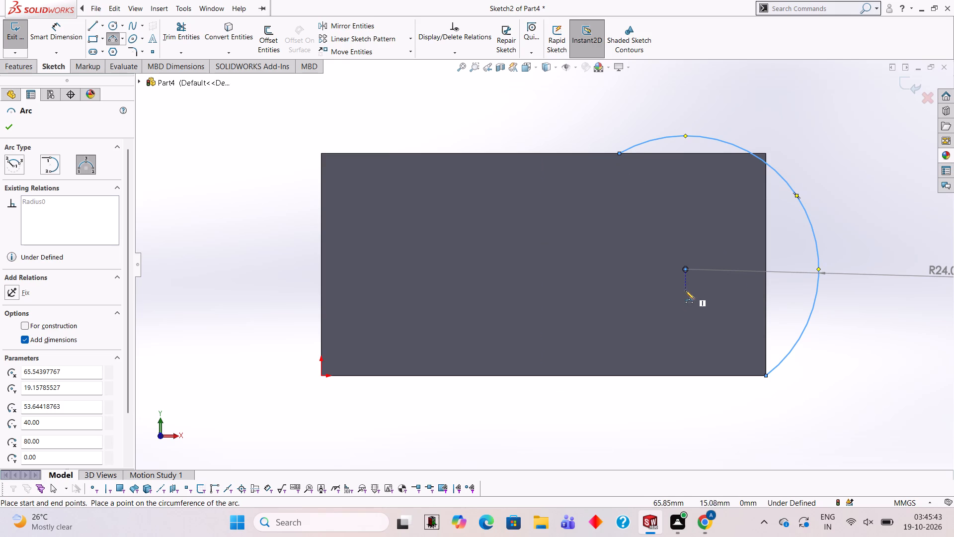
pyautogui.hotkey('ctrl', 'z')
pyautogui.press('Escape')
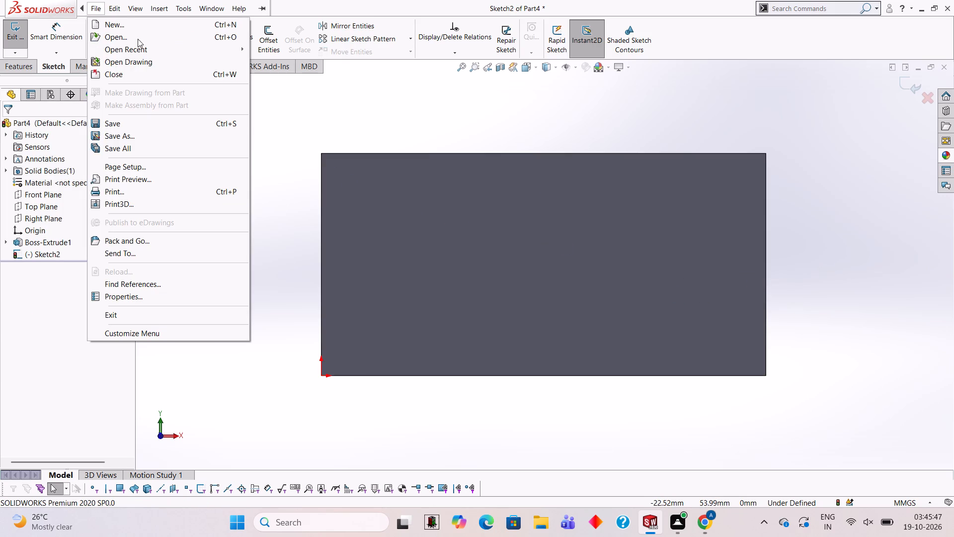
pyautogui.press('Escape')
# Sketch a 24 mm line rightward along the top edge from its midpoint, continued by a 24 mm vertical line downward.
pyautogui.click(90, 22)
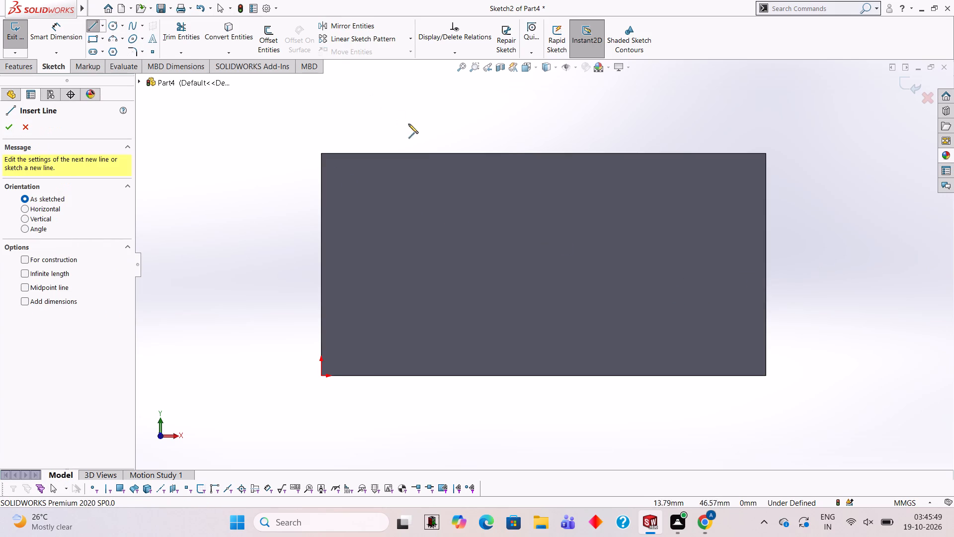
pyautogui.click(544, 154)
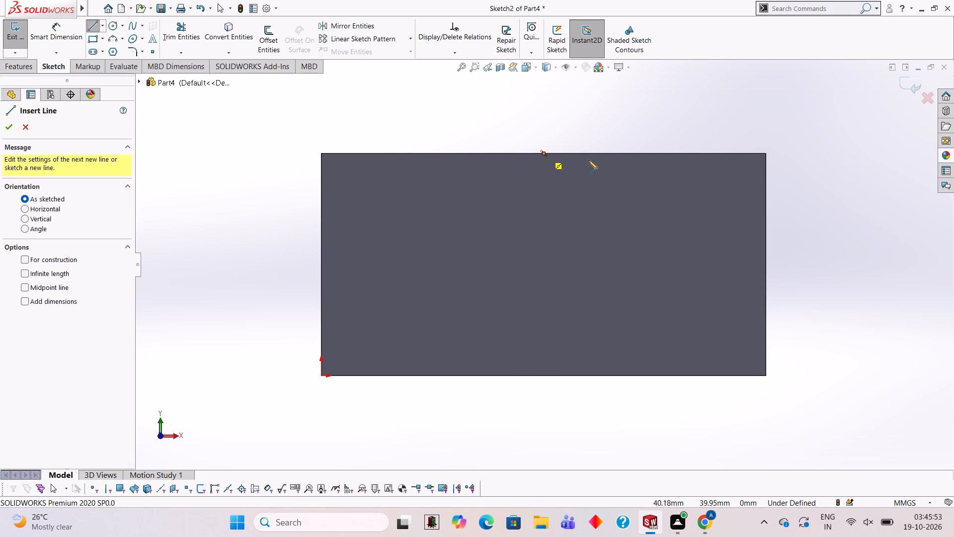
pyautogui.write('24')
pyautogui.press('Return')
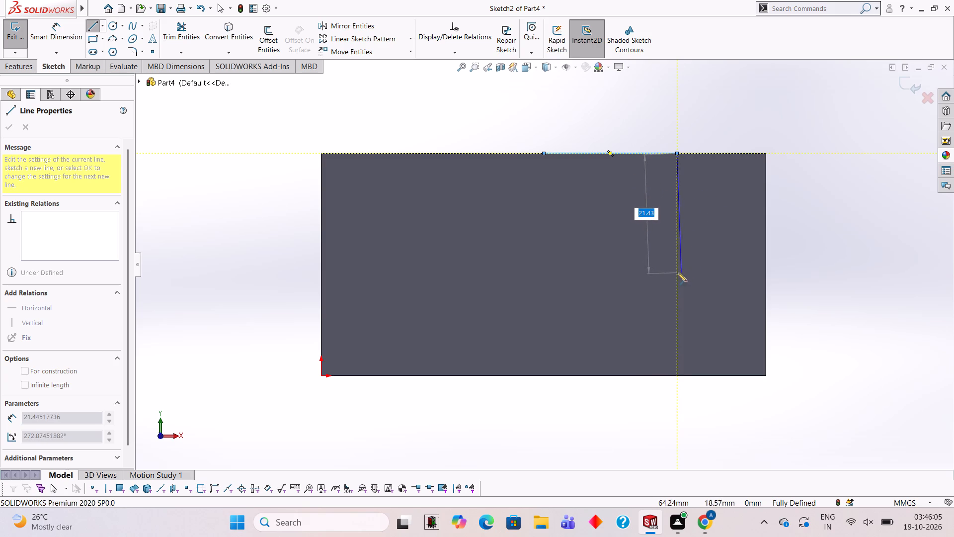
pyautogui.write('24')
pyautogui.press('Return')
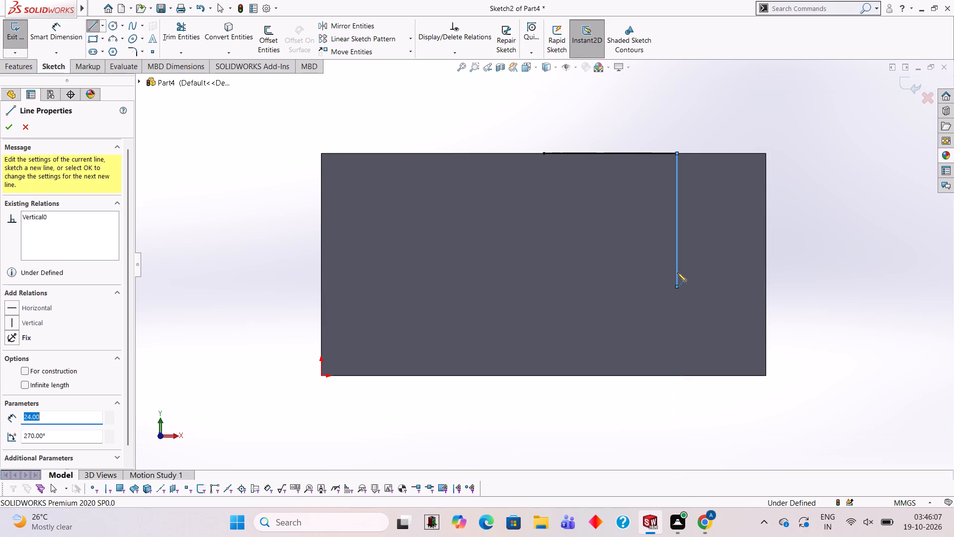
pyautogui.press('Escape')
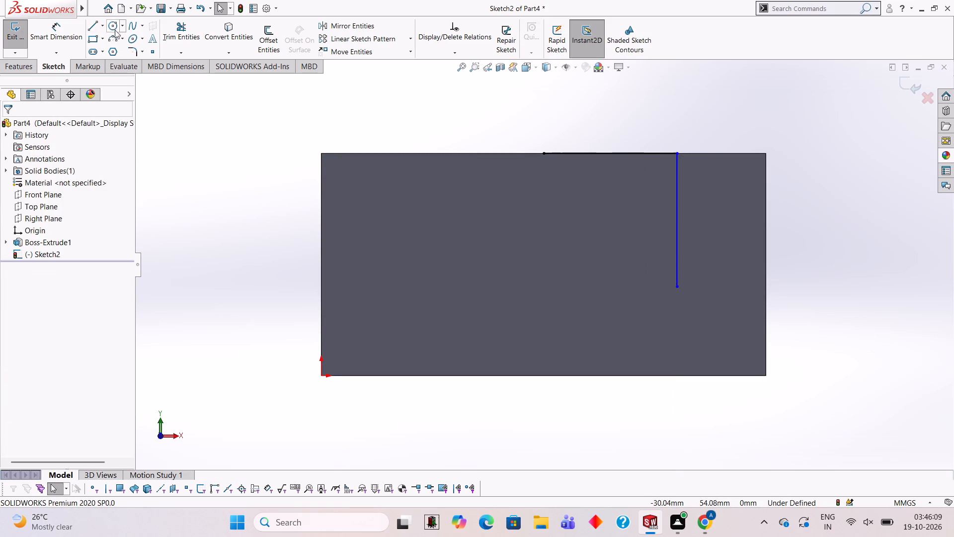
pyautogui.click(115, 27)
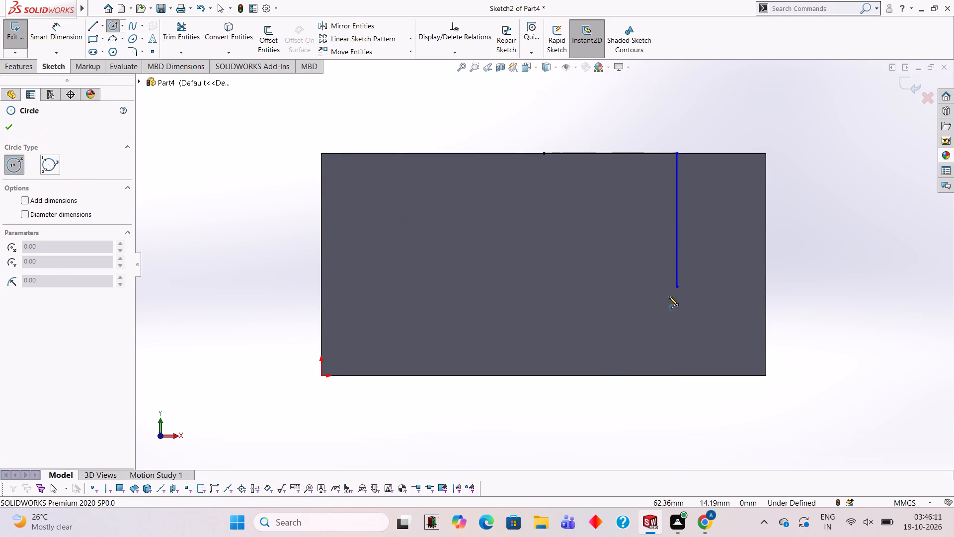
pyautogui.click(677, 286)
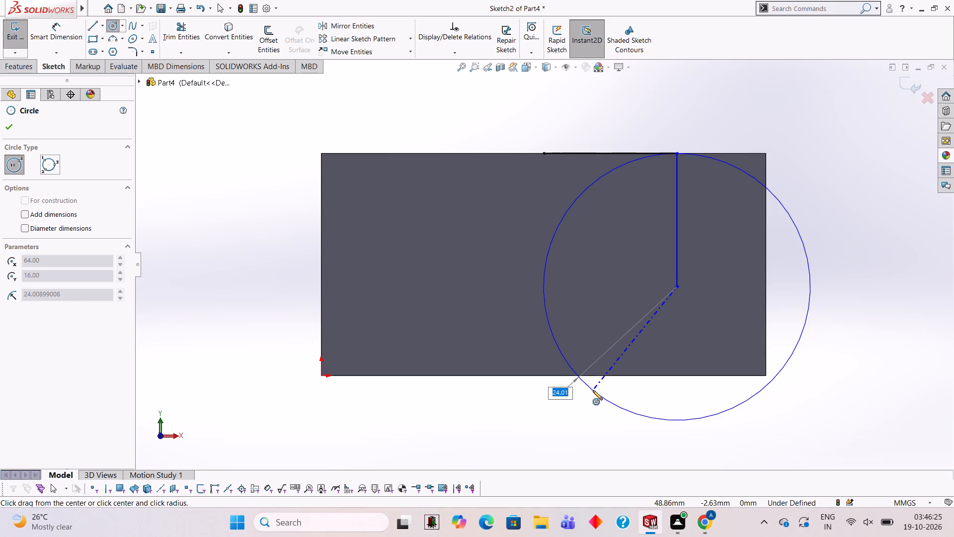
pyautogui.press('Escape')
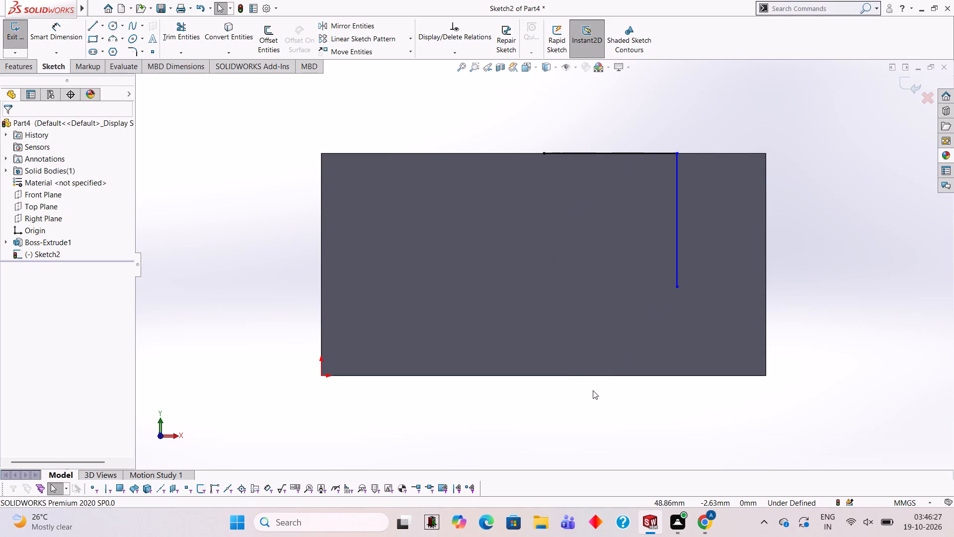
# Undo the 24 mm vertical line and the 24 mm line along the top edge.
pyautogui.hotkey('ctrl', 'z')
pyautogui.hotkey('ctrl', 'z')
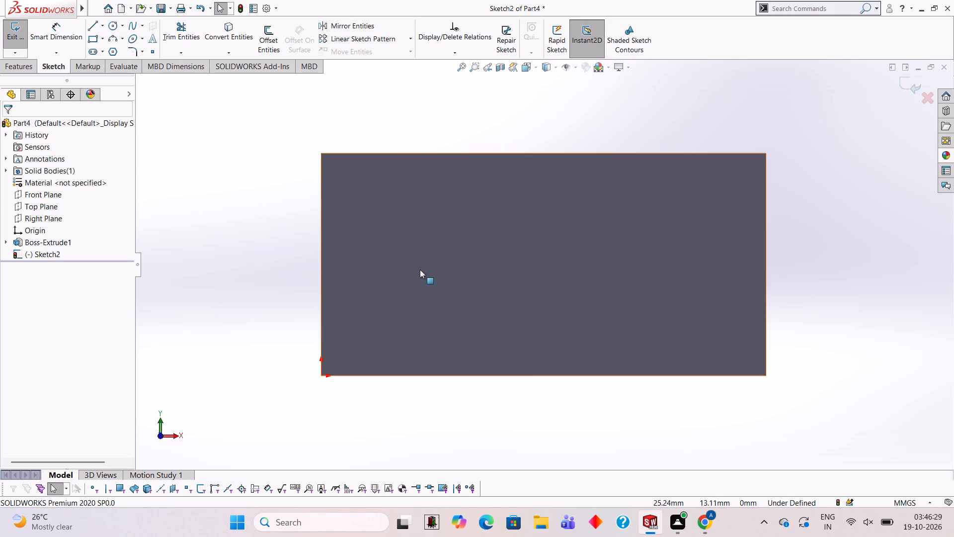
# Sketch a 24 mm vertical line down from the top edge's midpoint, continued by a 12 mm horizontal line to the right.
pyautogui.click(96, 27)
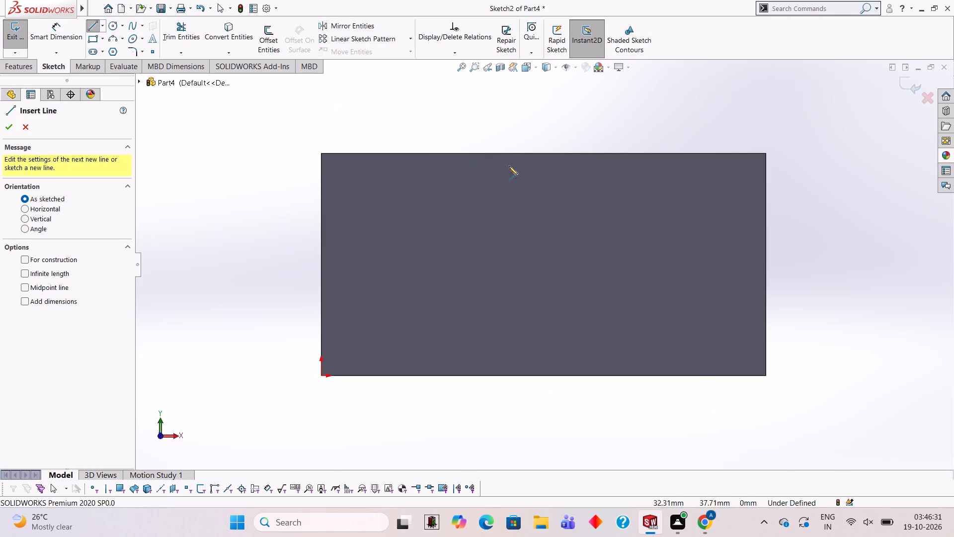
pyautogui.click(544, 153)
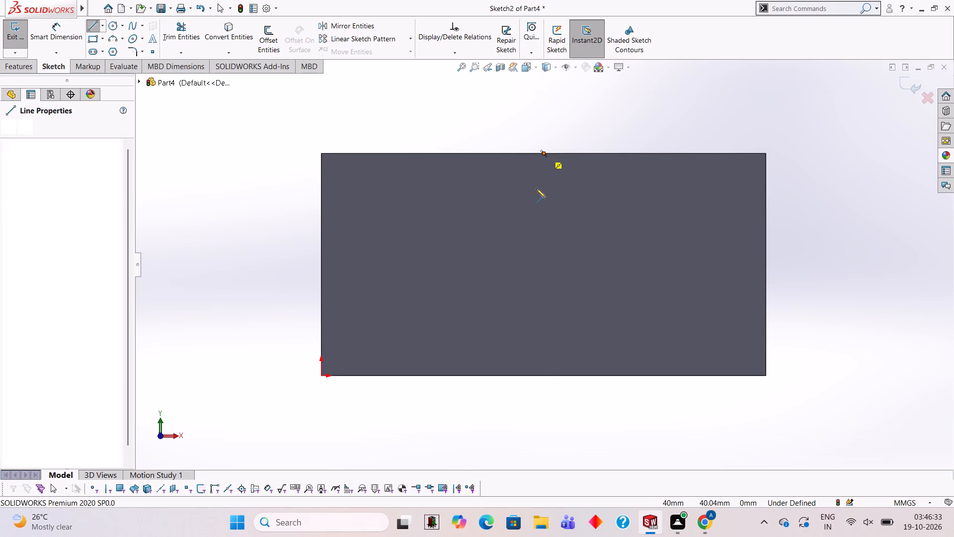
pyautogui.write('24')
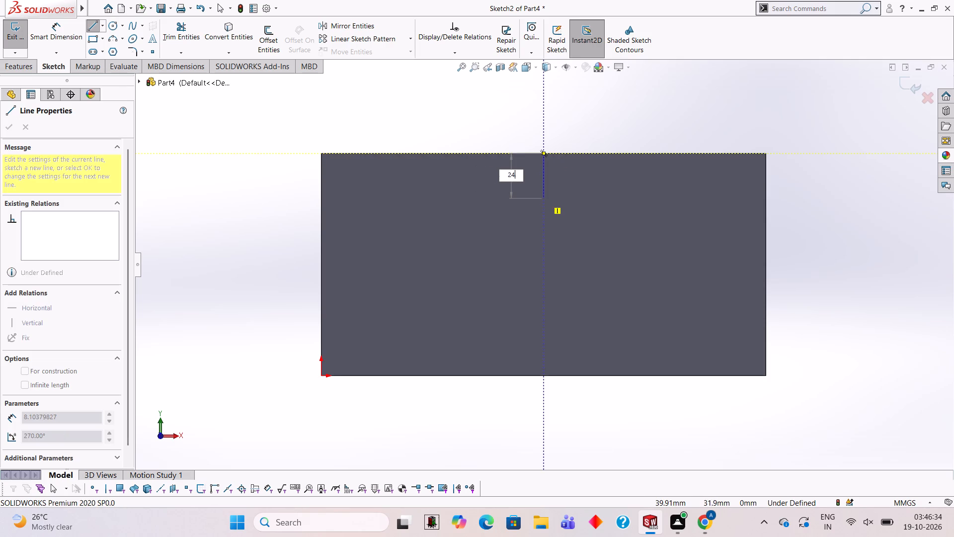
pyautogui.press('Return')
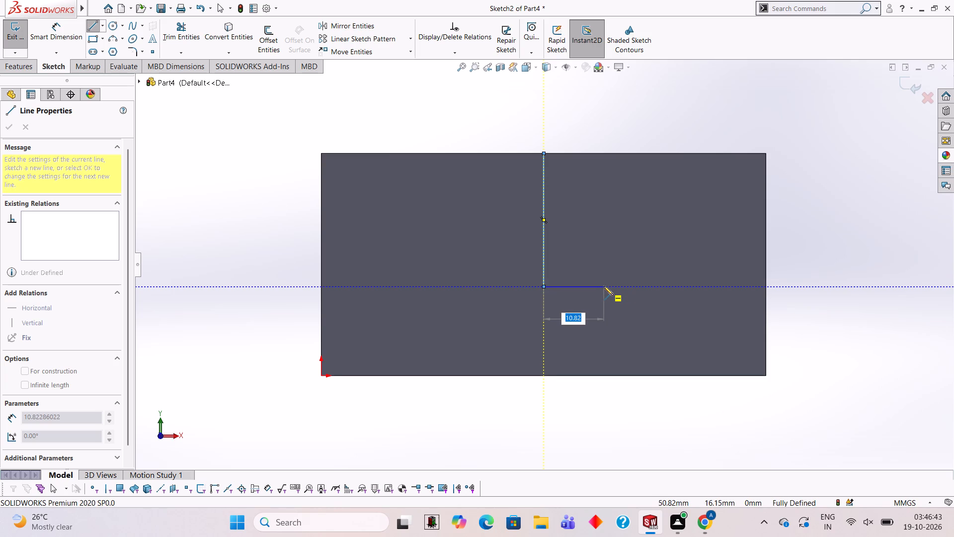
pyautogui.write('12')
pyautogui.press('Return')
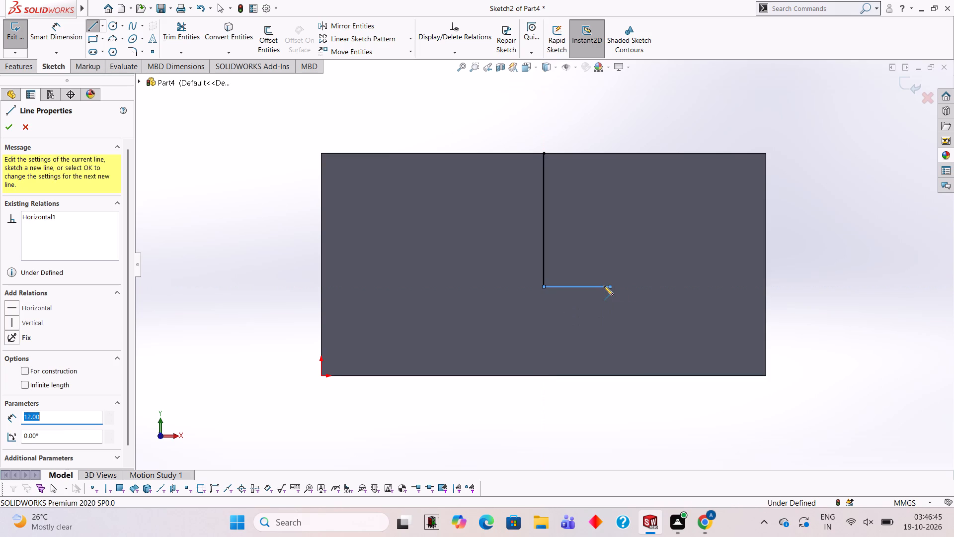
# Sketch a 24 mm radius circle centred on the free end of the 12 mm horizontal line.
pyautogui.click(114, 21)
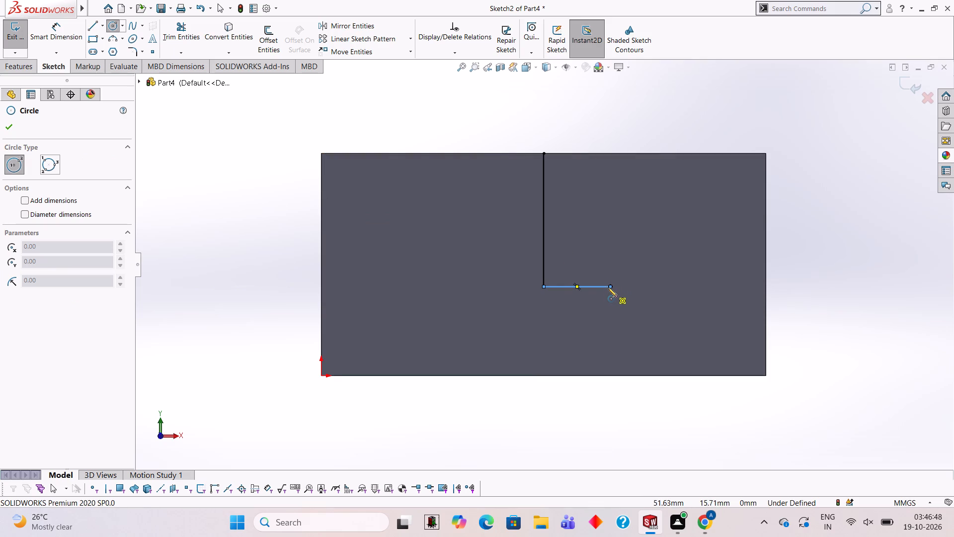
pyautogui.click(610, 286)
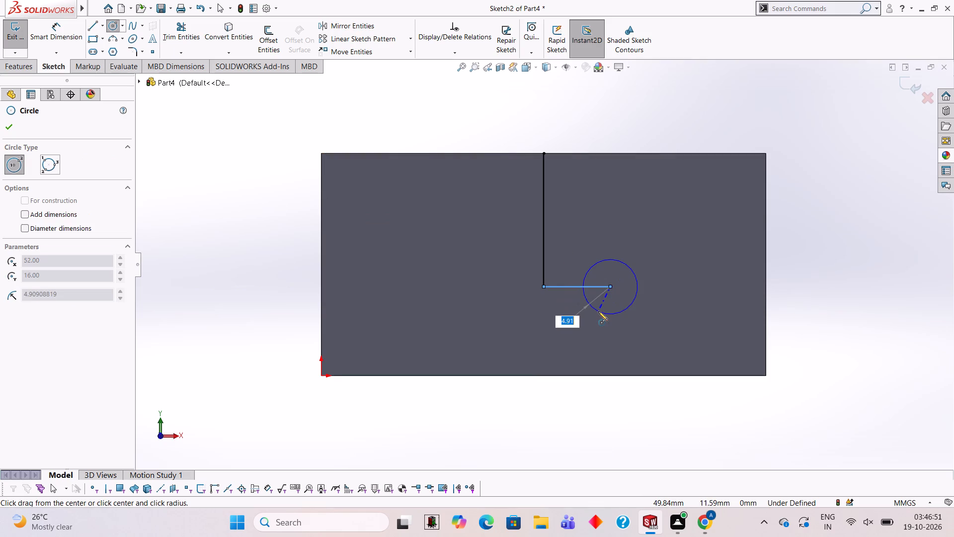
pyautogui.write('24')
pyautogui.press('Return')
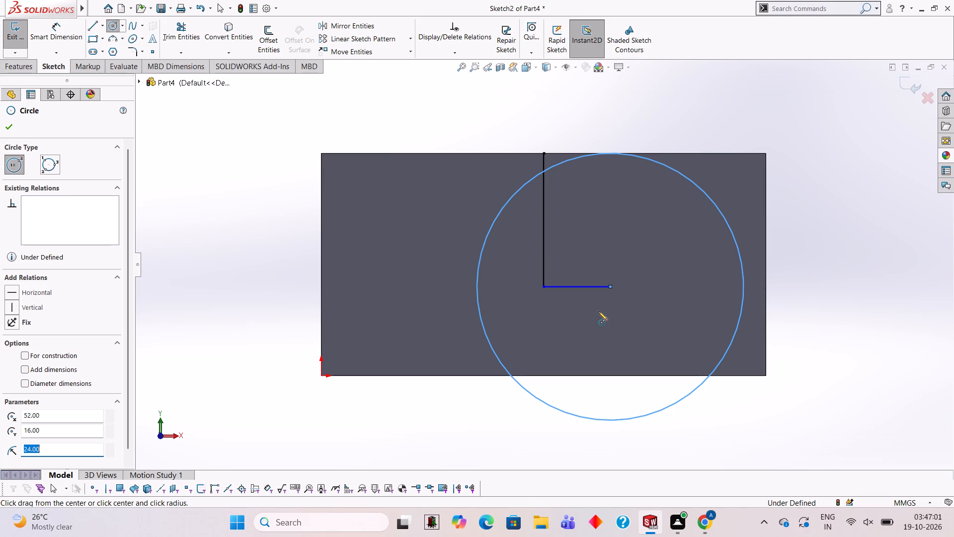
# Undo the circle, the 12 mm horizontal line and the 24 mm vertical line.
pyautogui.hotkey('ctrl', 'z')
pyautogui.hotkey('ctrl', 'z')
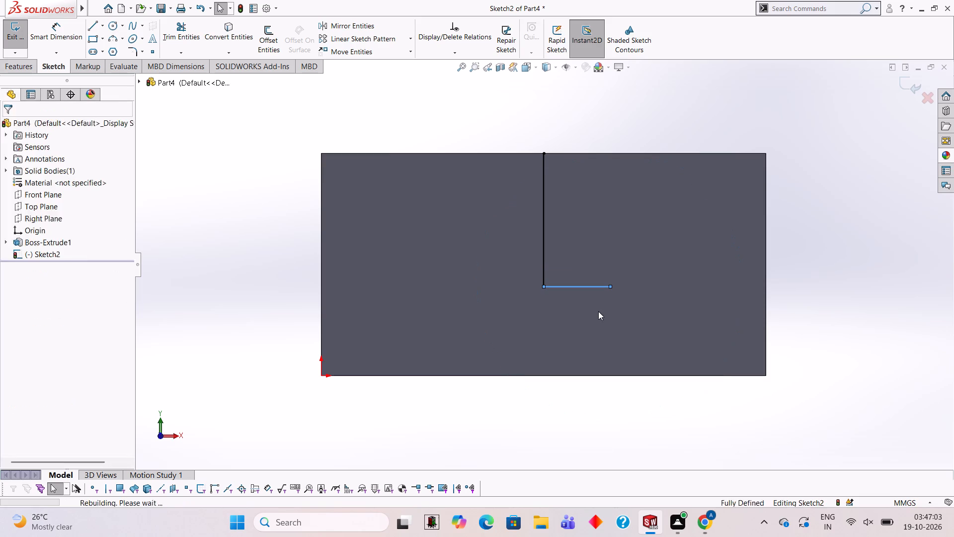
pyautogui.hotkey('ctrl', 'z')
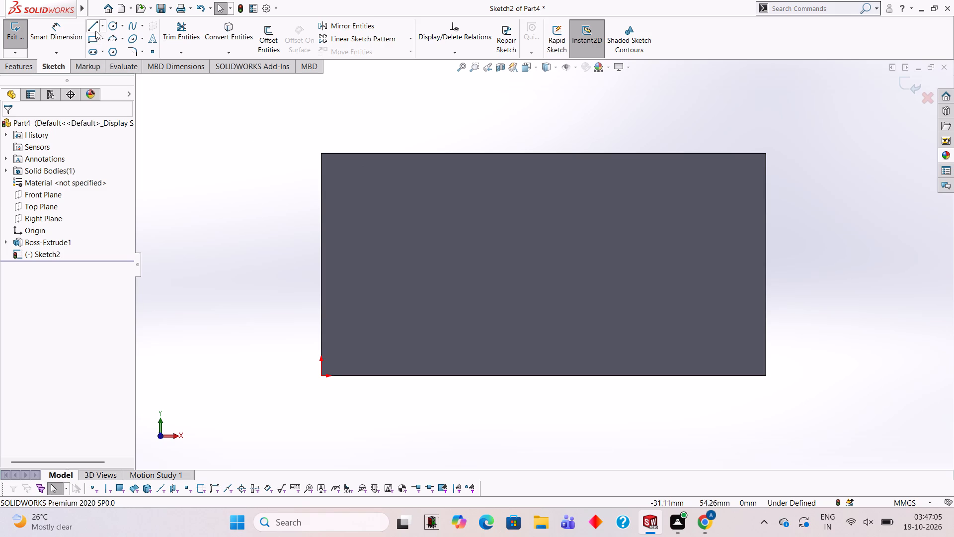
# Sketch a 12 mm vertical line upward from the midpoint of the block face's bottom edge.
pyautogui.click(93, 29)
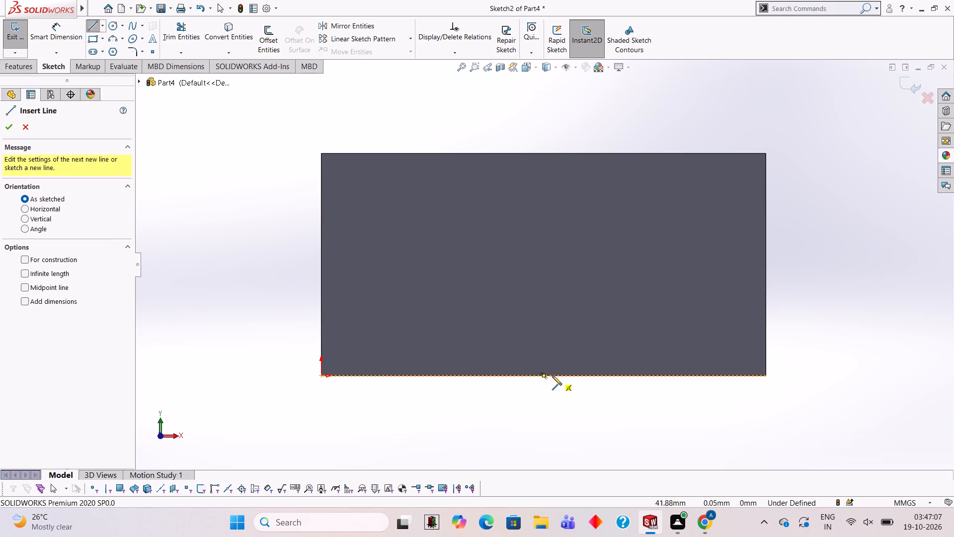
pyautogui.click(543, 375)
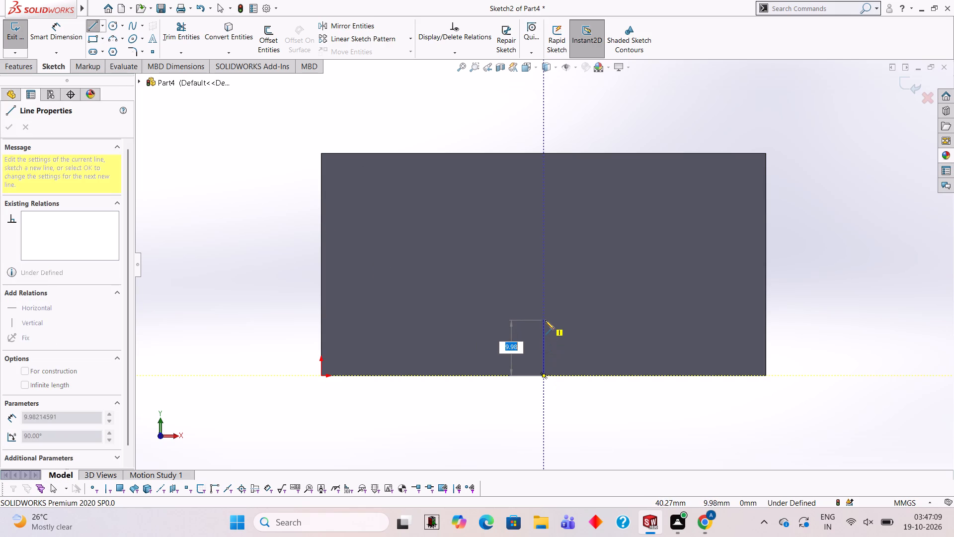
pyautogui.write('12')
pyautogui.press('Return')
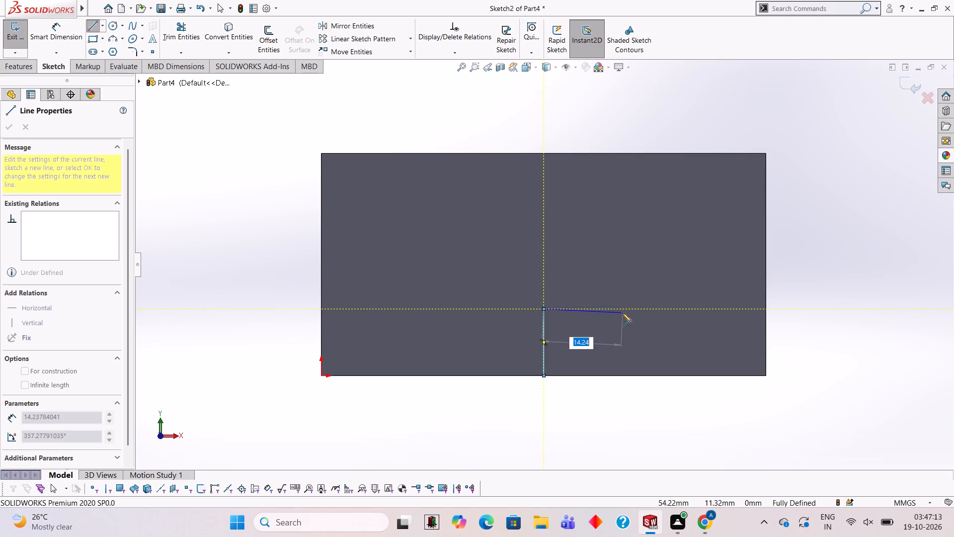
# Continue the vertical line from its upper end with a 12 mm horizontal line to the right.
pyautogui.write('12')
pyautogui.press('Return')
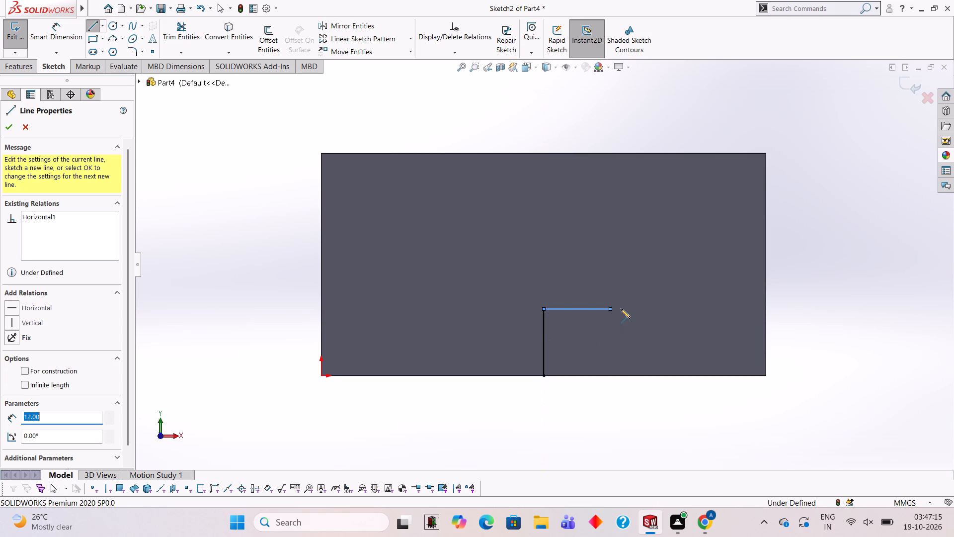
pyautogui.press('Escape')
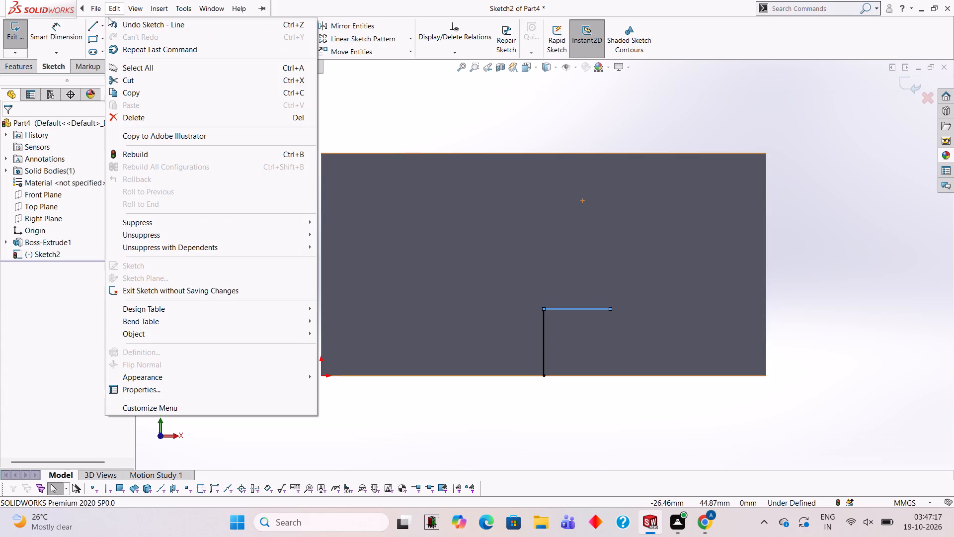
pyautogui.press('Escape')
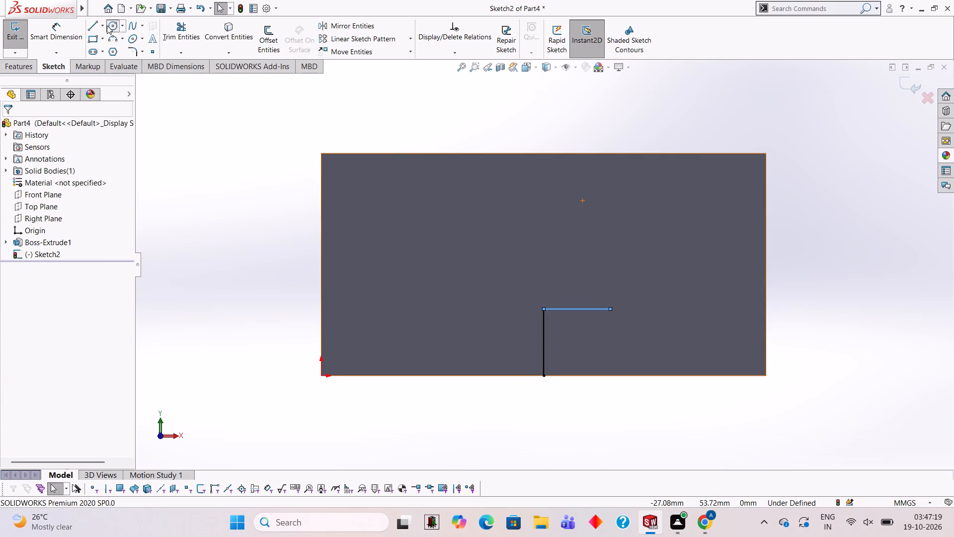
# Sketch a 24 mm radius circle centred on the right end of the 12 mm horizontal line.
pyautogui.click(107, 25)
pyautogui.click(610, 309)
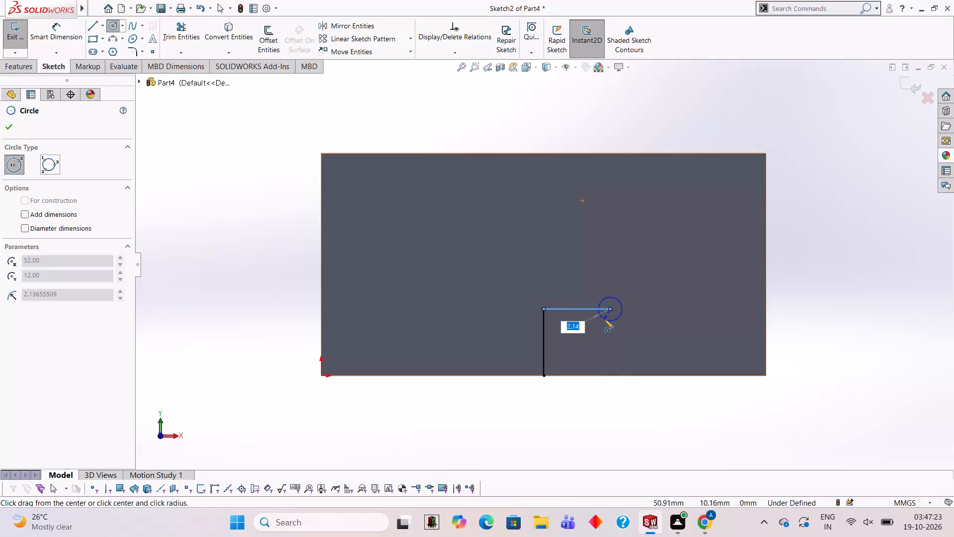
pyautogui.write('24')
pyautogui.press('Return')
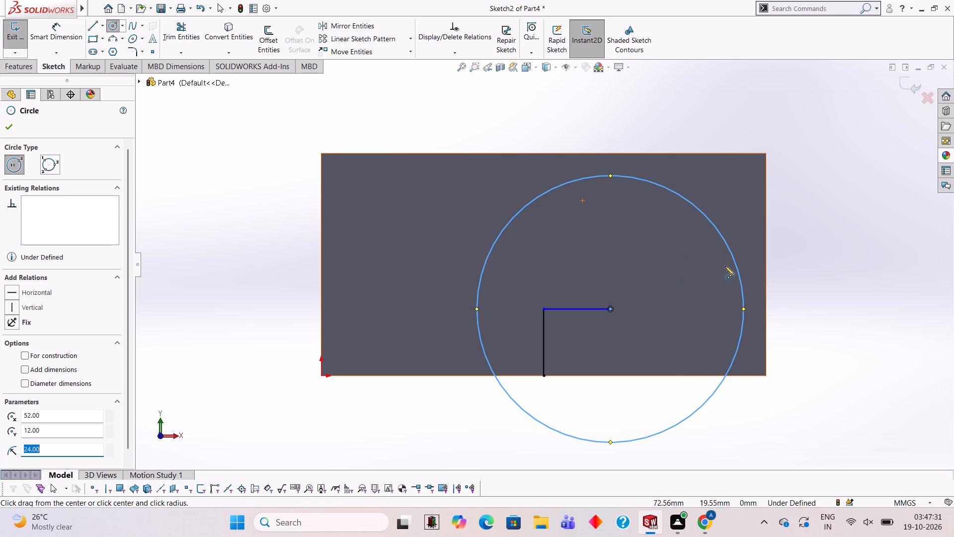
# Check the gaps from the circle's top and right points to the block face's top and right edges using trial lines.
pyautogui.scroll(1, 733, 255)
pyautogui.scroll(-2, 733, 255)
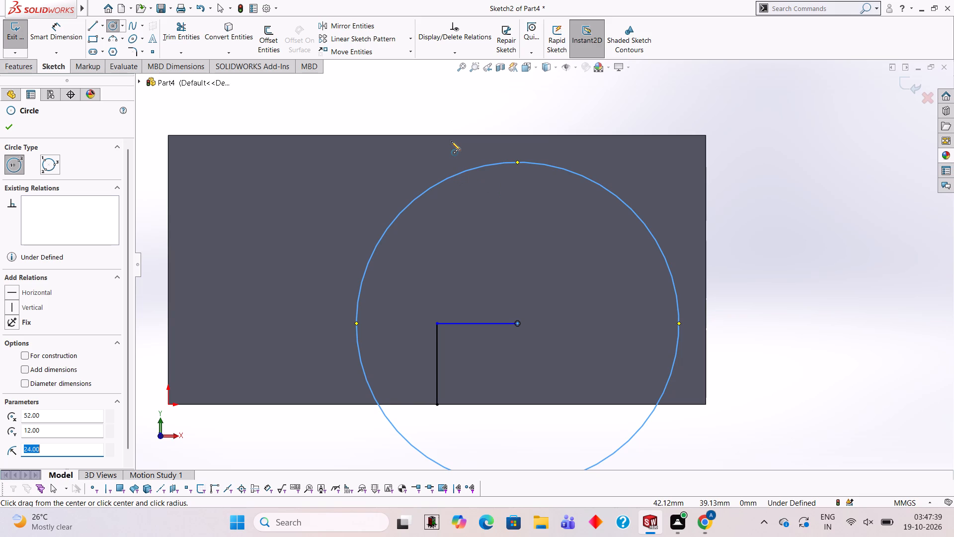
pyautogui.scroll(-2, 472, 147)
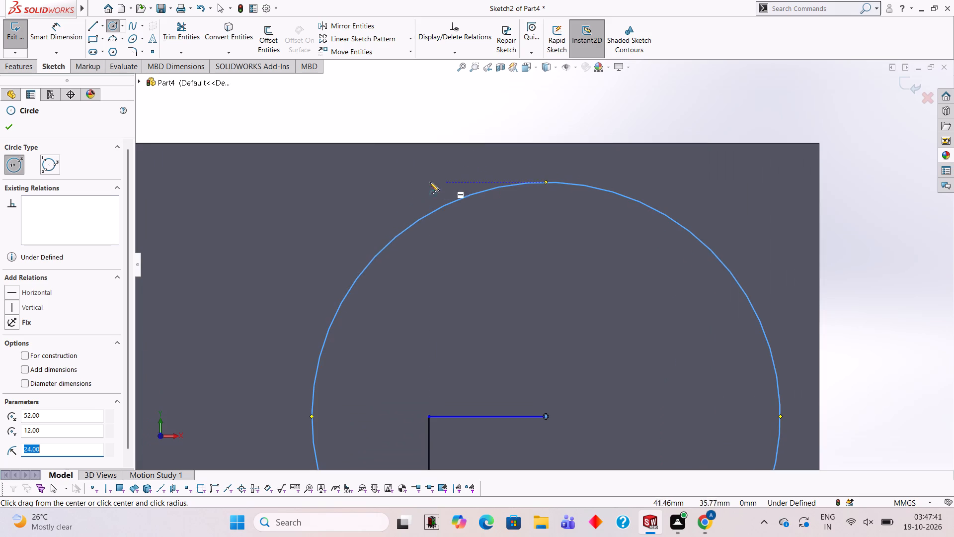
pyautogui.click(95, 21)
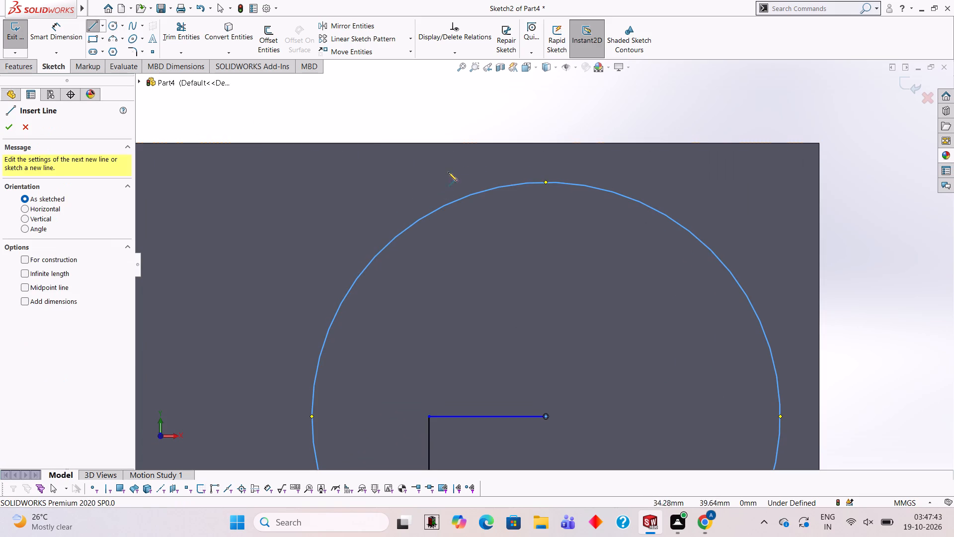
pyautogui.click(544, 181)
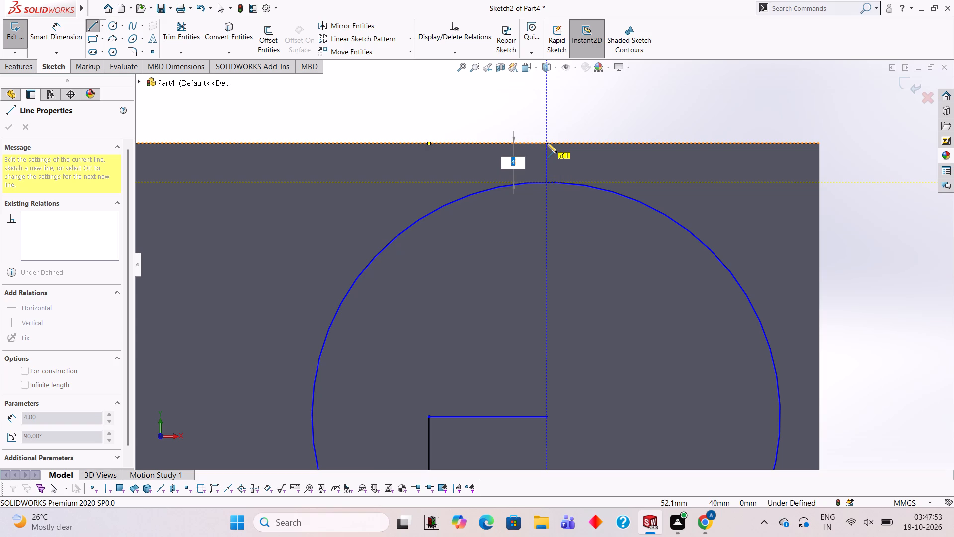
pyautogui.press('Escape')
pyautogui.scroll(3, 632, 365)
pyautogui.scroll(-2, 648, 366)
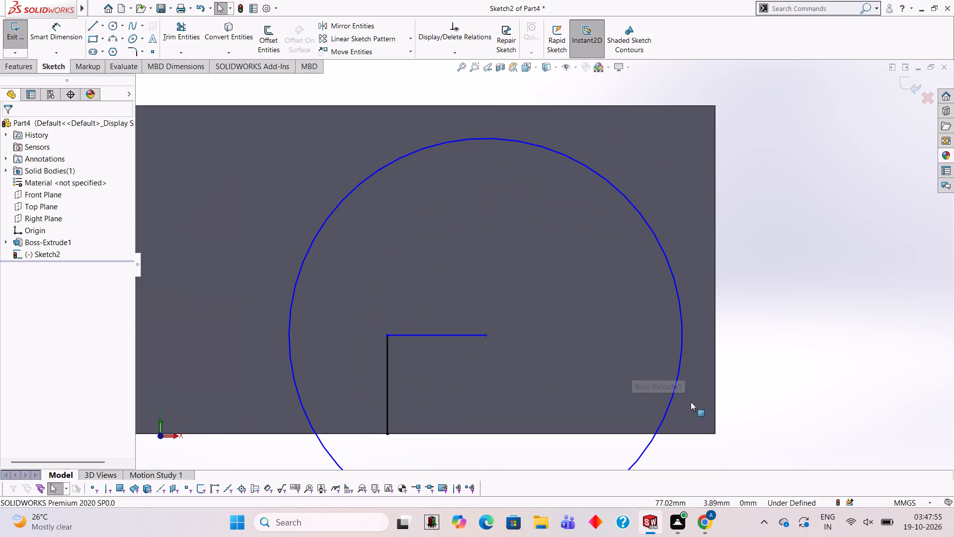
pyautogui.click(96, 22)
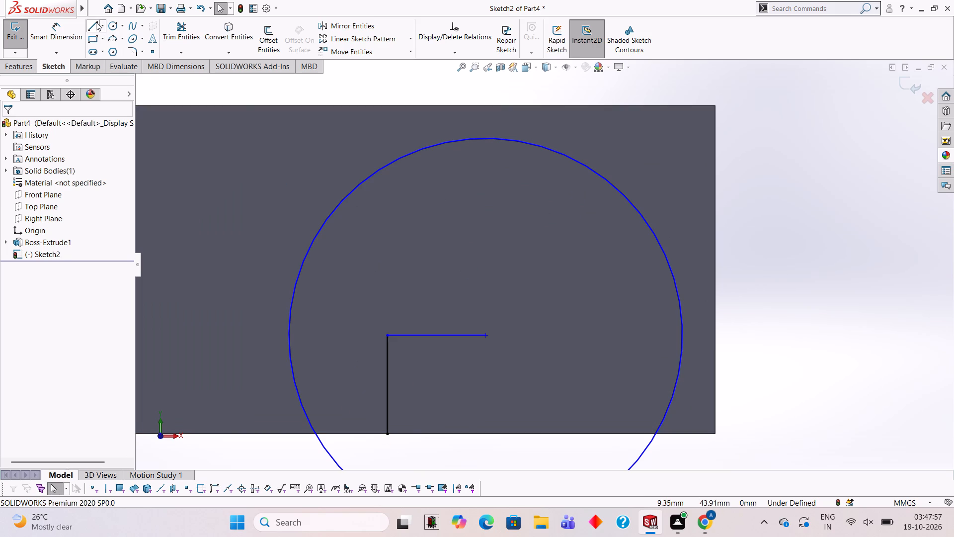
pyautogui.click(681, 335)
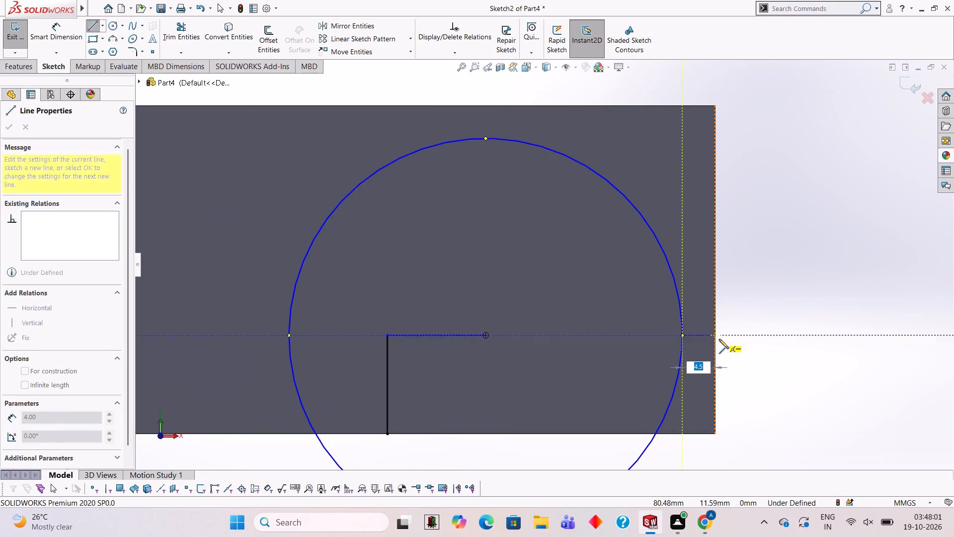
pyautogui.press('Escape')
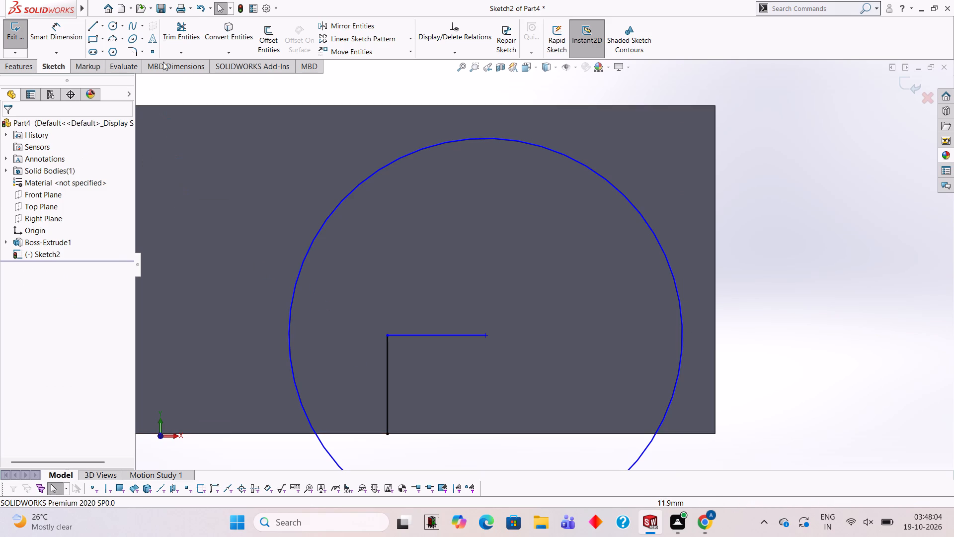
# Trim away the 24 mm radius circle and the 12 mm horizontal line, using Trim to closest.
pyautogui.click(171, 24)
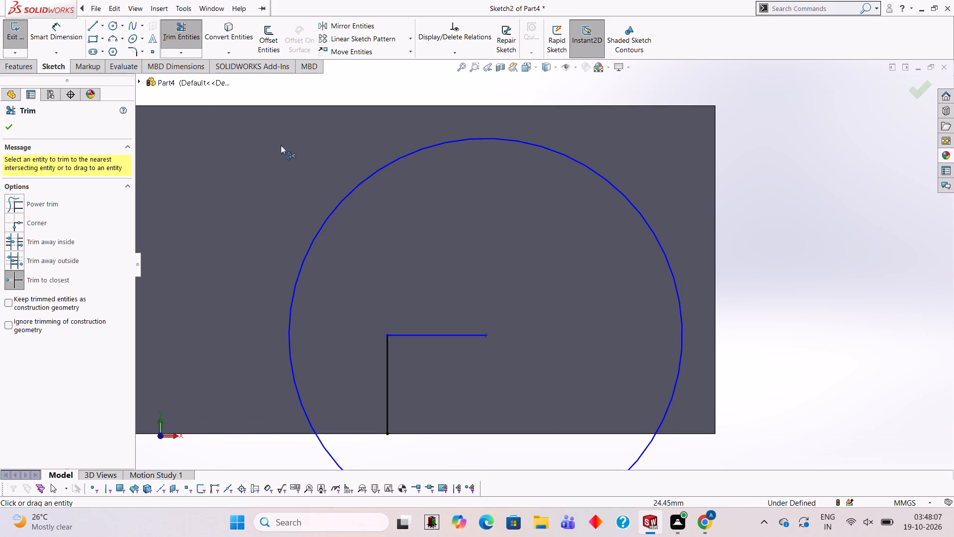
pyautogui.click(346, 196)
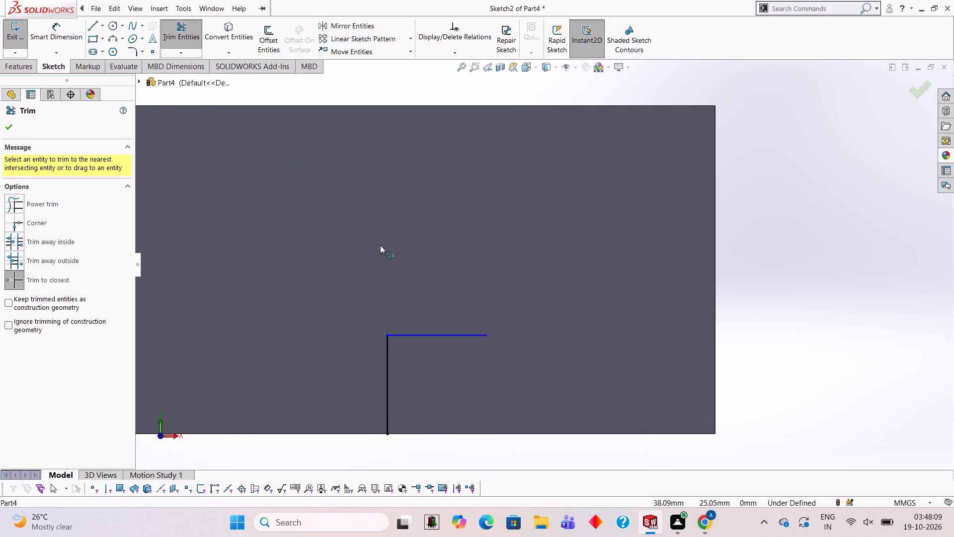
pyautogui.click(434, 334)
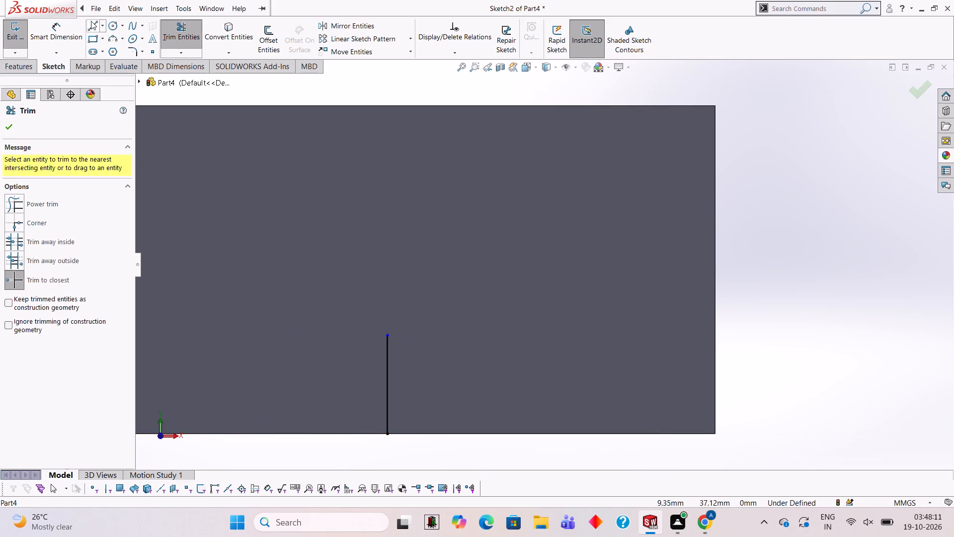
# Extend the vertical line upward with a 4 mm line, continued by a 16 mm horizontal line to the right.
pyautogui.click(91, 21)
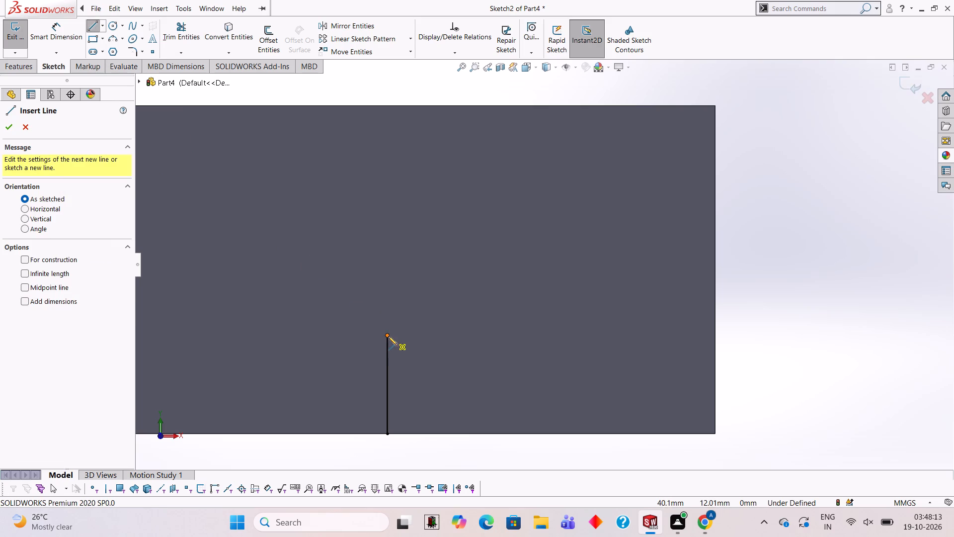
pyautogui.click(388, 336)
pyautogui.press('4')
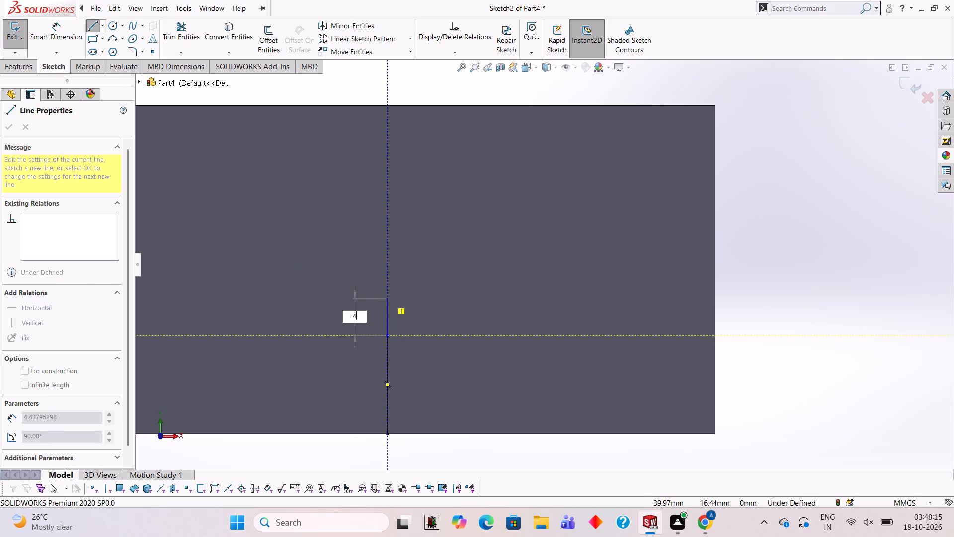
pyautogui.press('Return')
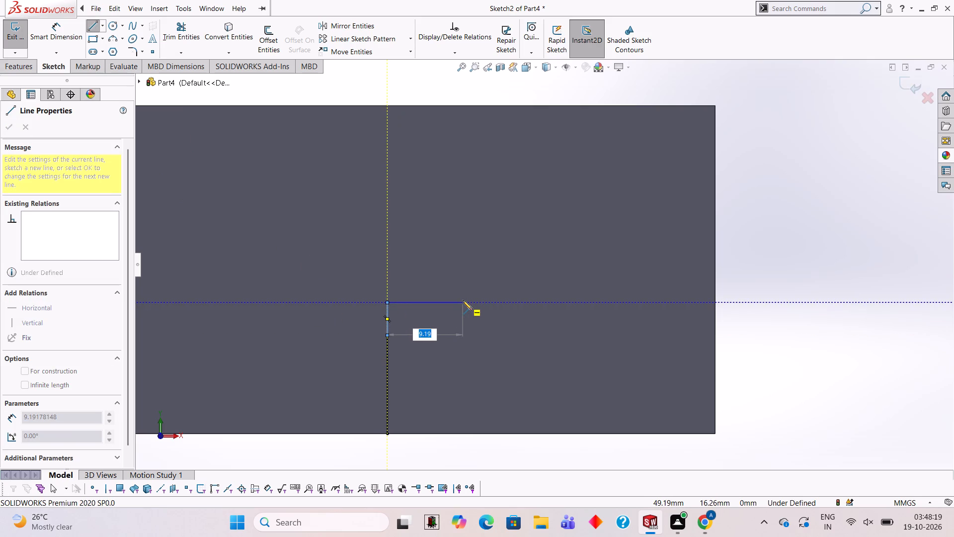
pyautogui.write('12')
pyautogui.press('BackSpace')
pyautogui.press('BackSpace')
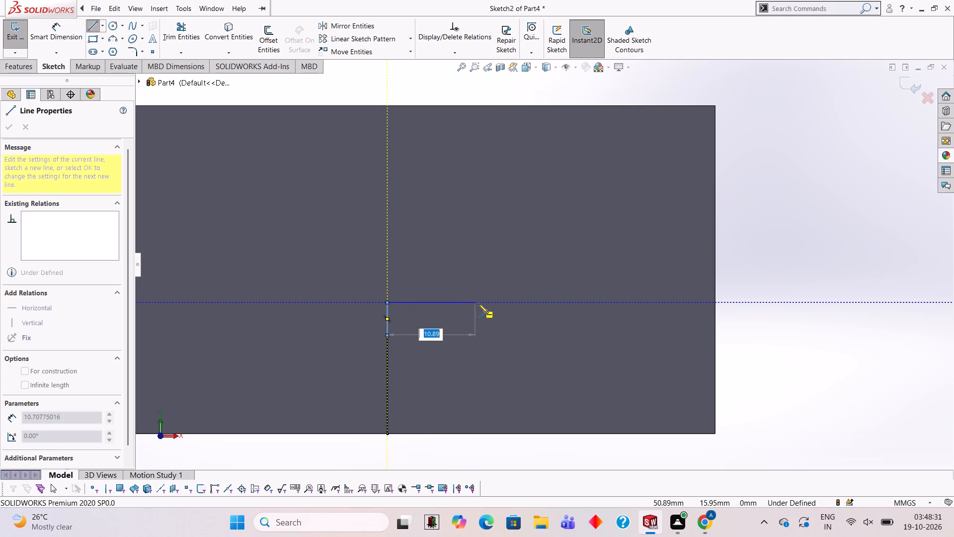
pyautogui.write('16')
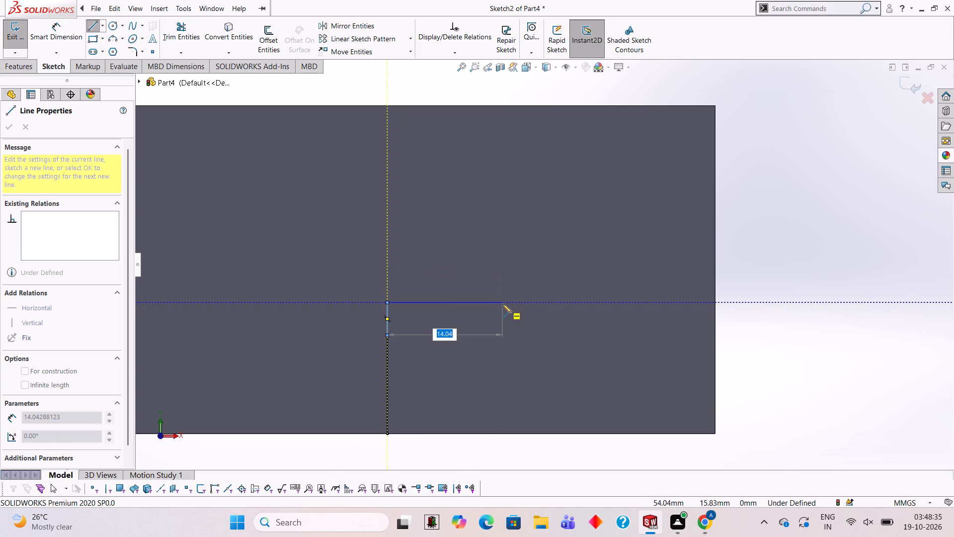
pyautogui.write('16')
pyautogui.press('Return')
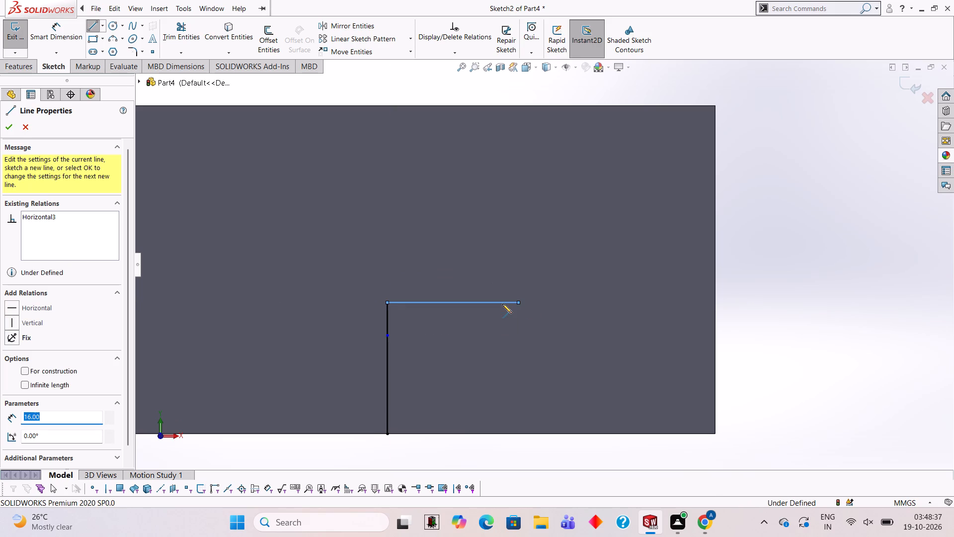
pyautogui.press('Escape')
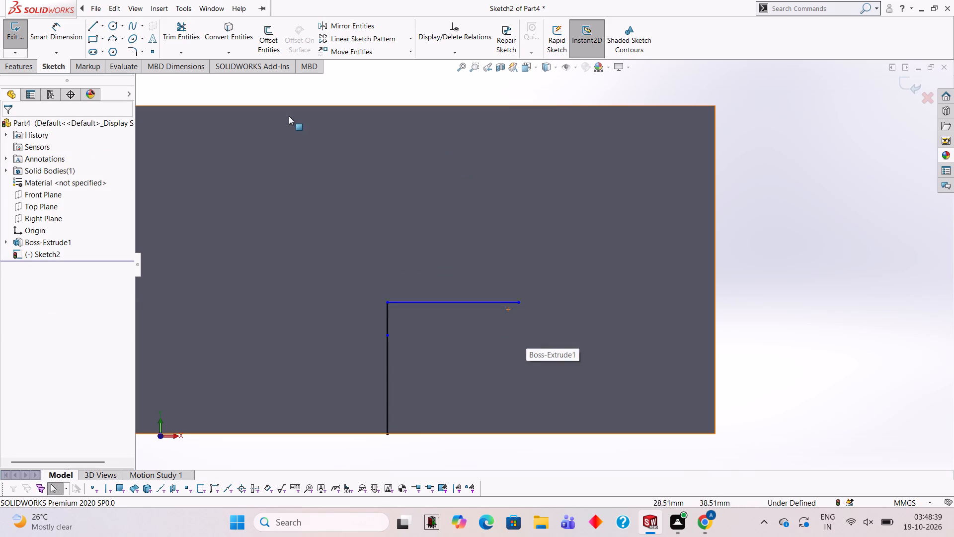
# Sketch a 24 mm radius circle centred on the right end of the 16 mm horizontal line.
pyautogui.click(111, 24)
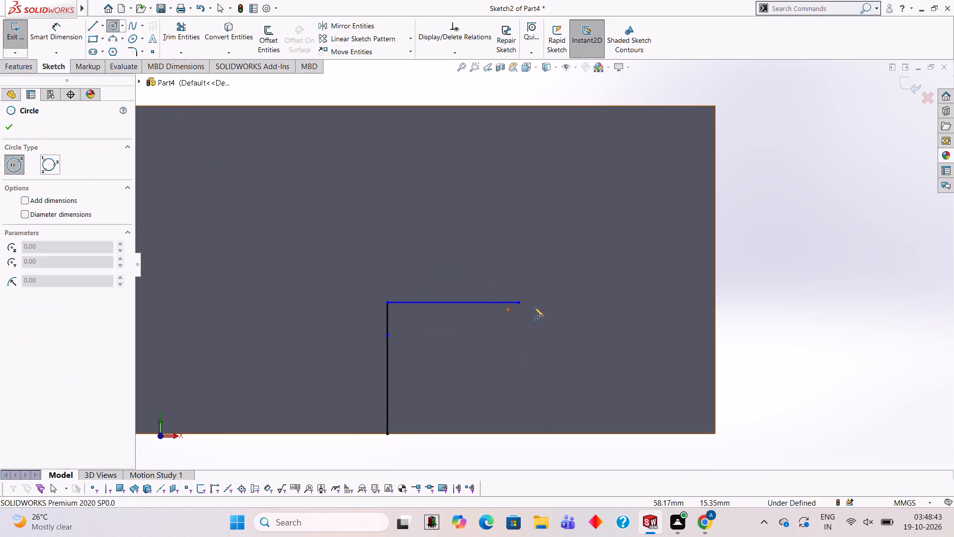
pyautogui.click(520, 303)
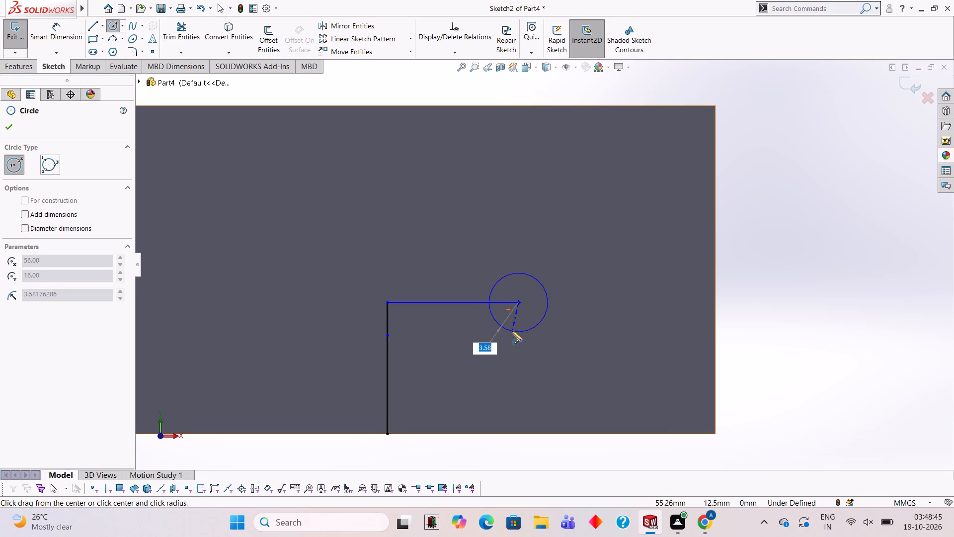
pyautogui.write('24')
pyautogui.press('Return')
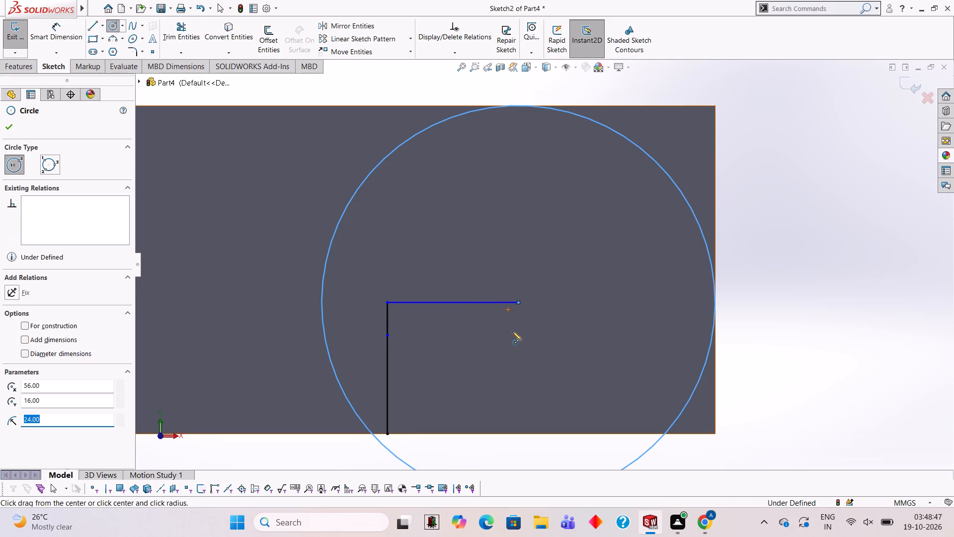
# Sketch a 46 mm horizontal line along the block face's top edge, starting from its top-left corner.
pyautogui.scroll(3, 661, 211)
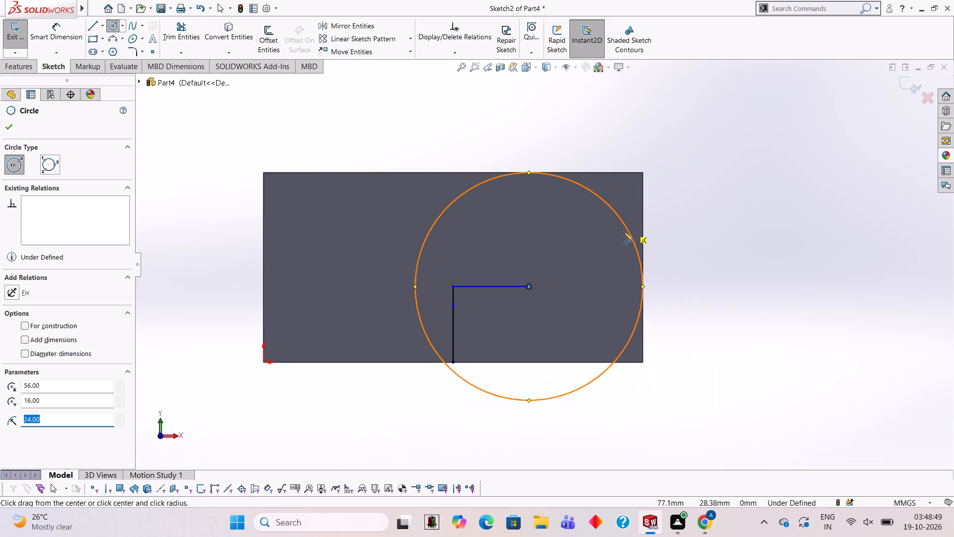
pyautogui.scroll(-2, 613, 239)
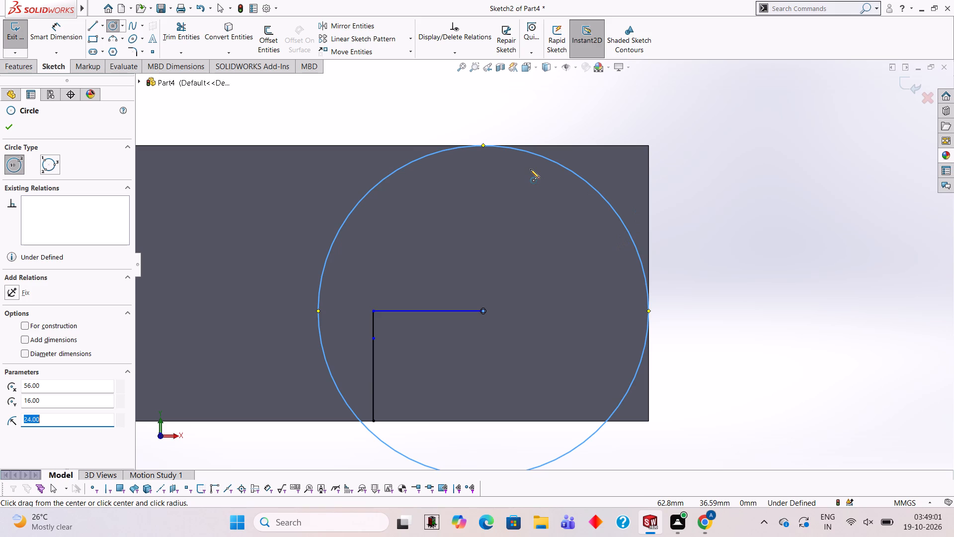
pyautogui.scroll(3, 312, 210)
pyautogui.scroll(-1, 323, 217)
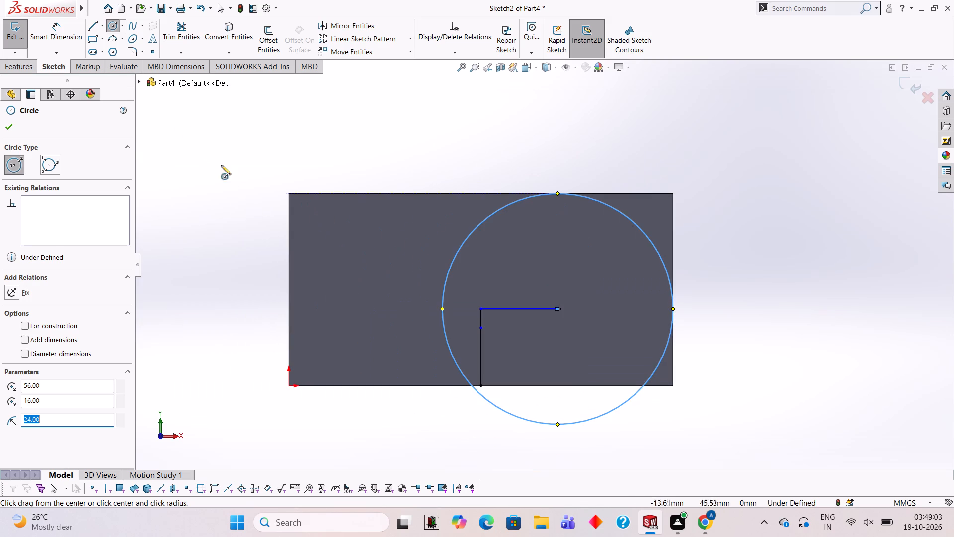
pyautogui.click(95, 25)
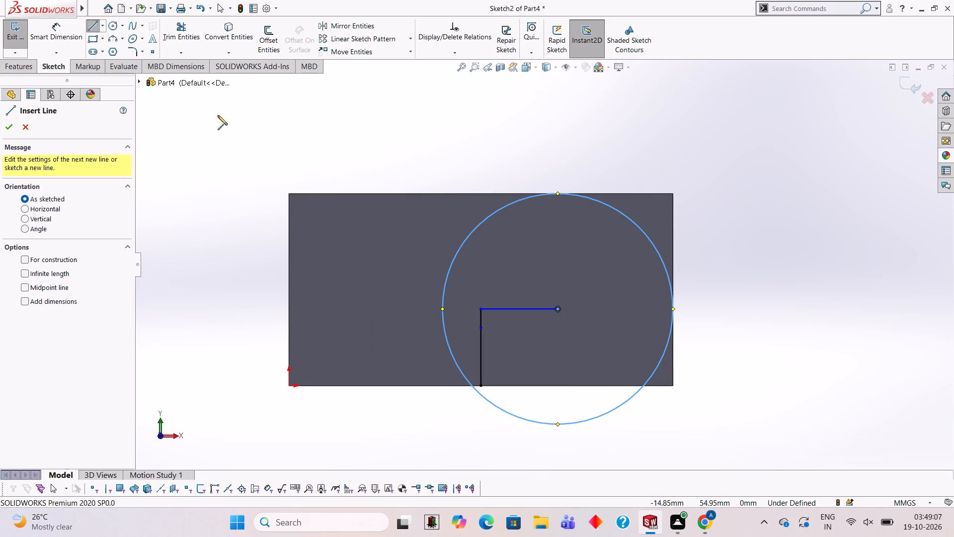
pyautogui.click(288, 194)
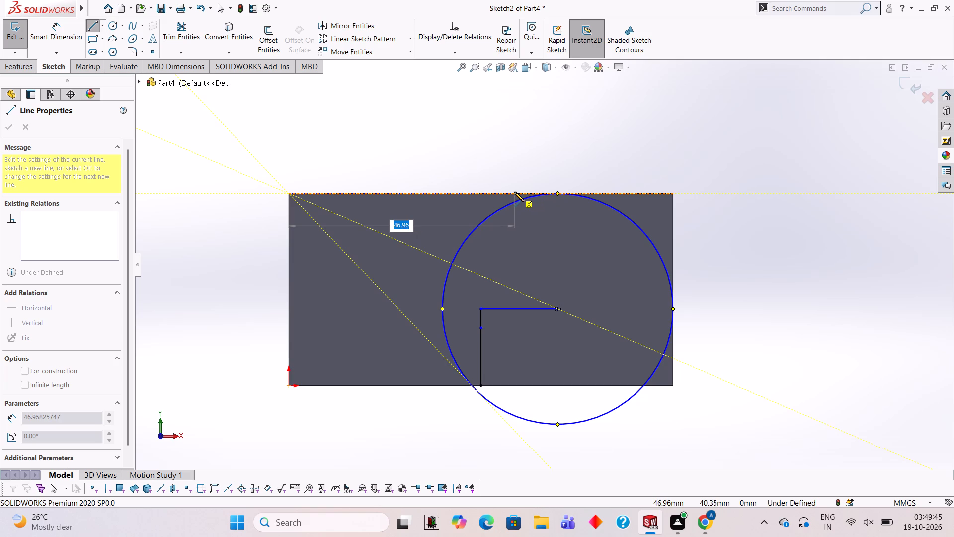
pyautogui.write('46')
pyautogui.press('Return')
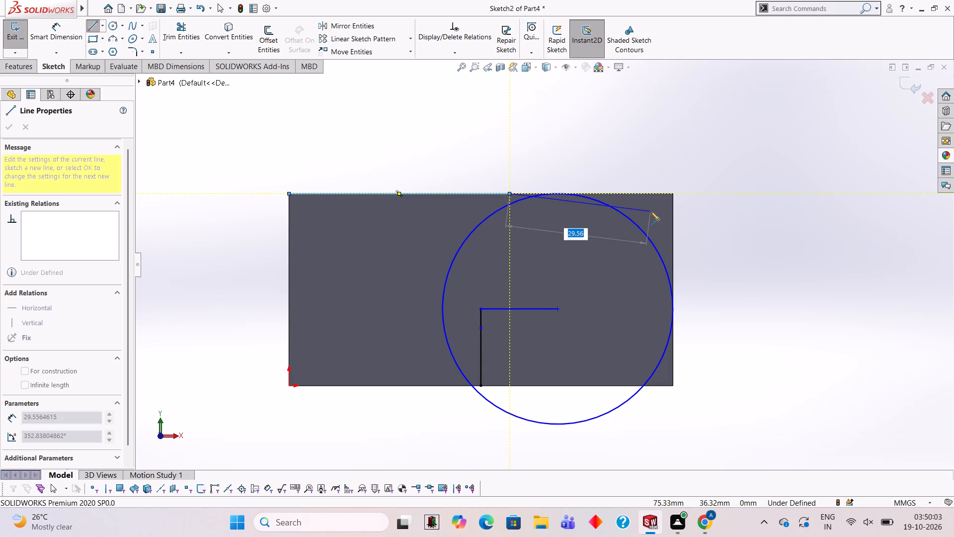
pyautogui.hotkey('ctrl', 'z')
pyautogui.press('Escape')
pyautogui.press('z')
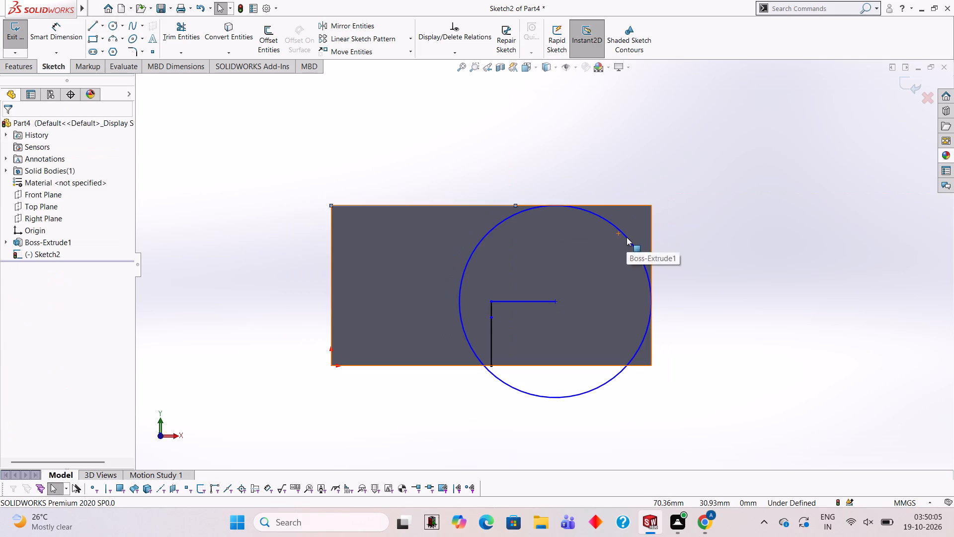
pyautogui.press('Escape')
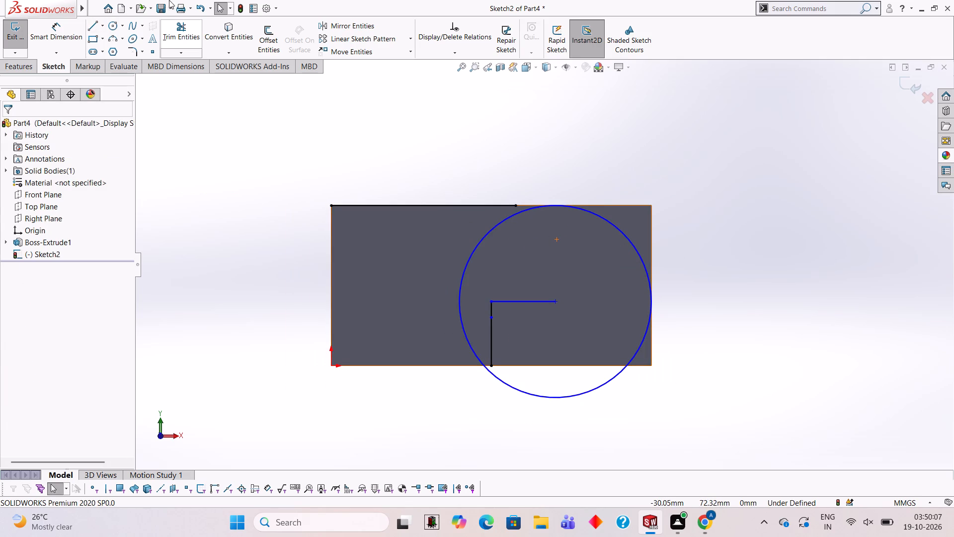
# Trim away the 24 mm radius circle, the 16 mm horizontal line and both vertical line segments, using Trim to closest.
pyautogui.click(195, 37)
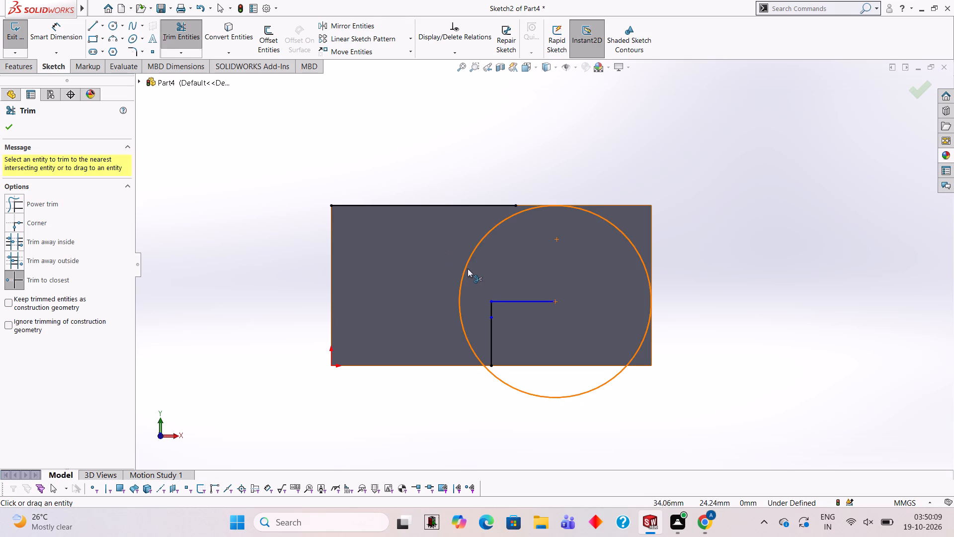
pyautogui.click(468, 268)
pyautogui.click(536, 300)
pyautogui.click(492, 320)
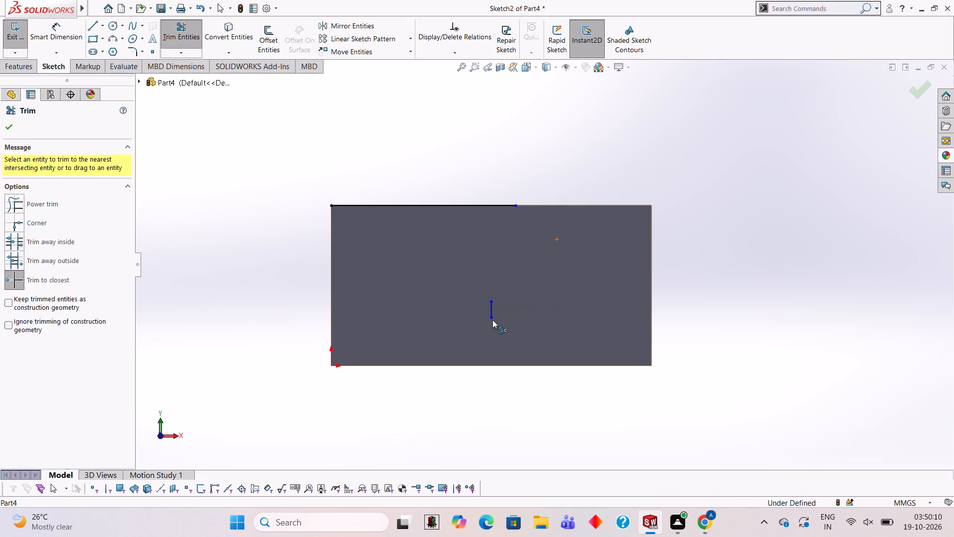
pyautogui.click(492, 315)
pyautogui.click(558, 237)
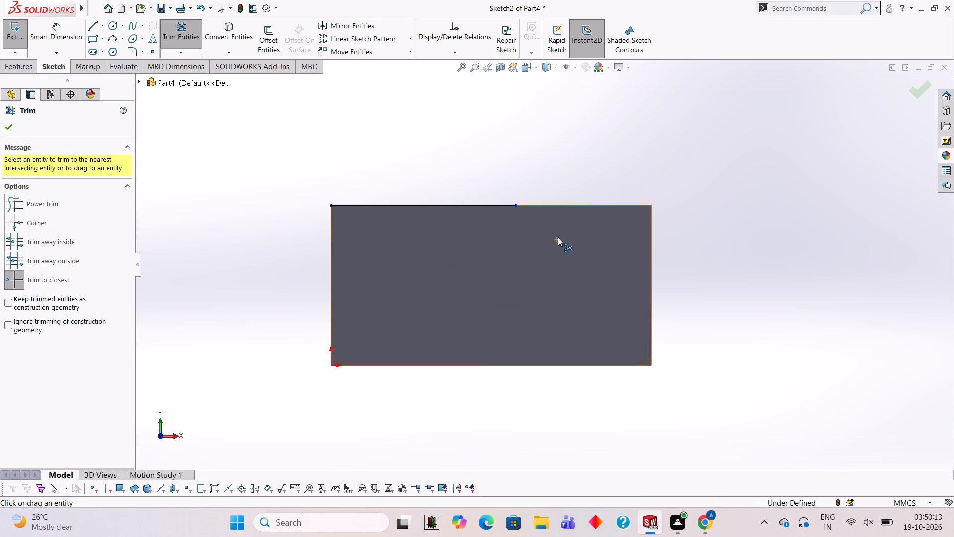
pyautogui.press('Escape')
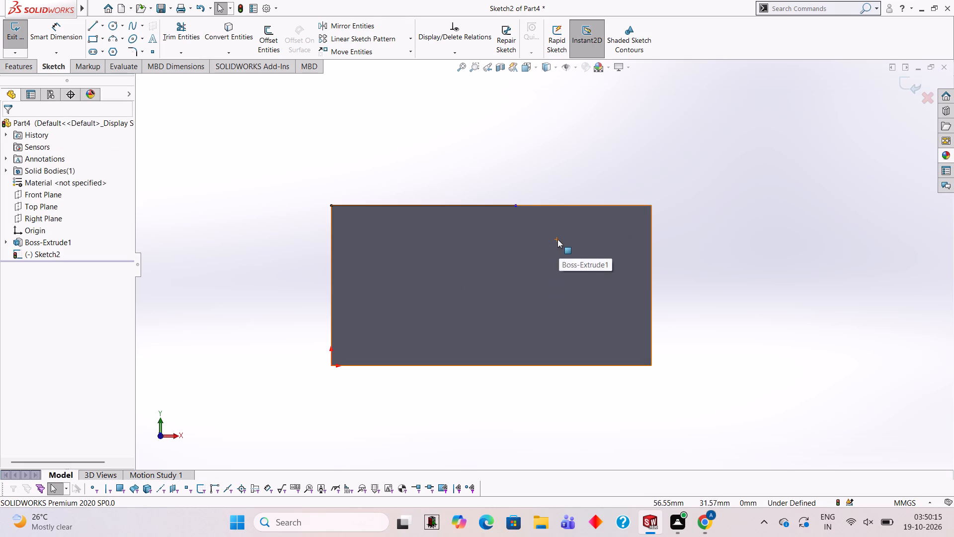
pyautogui.click(557, 239)
pyautogui.click(557, 239)
pyautogui.press('Escape')
pyautogui.press('Escape')
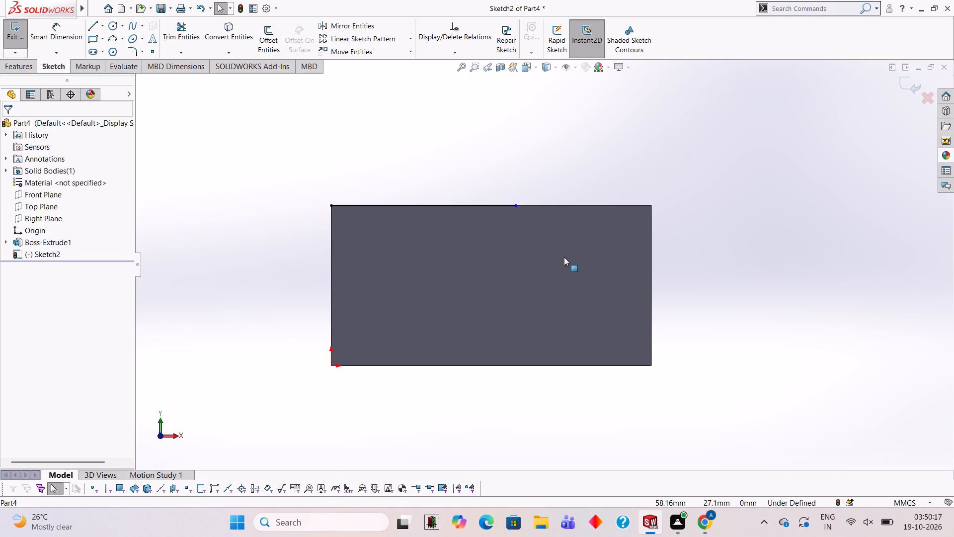
# Sketch a 10 mm vertical line up the block face's right edge, starting from its bottom-right corner.
pyautogui.scroll(-3, 529, 251)
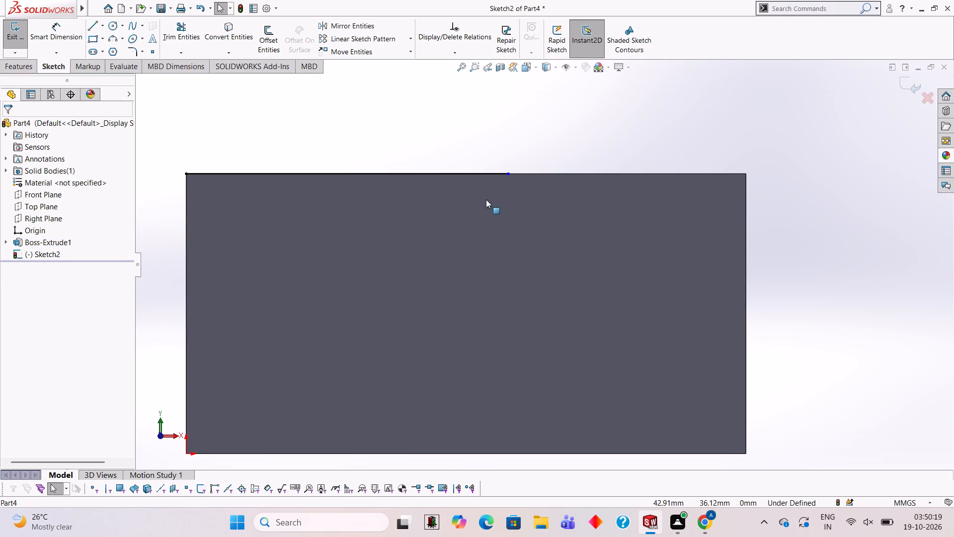
pyautogui.click(93, 25)
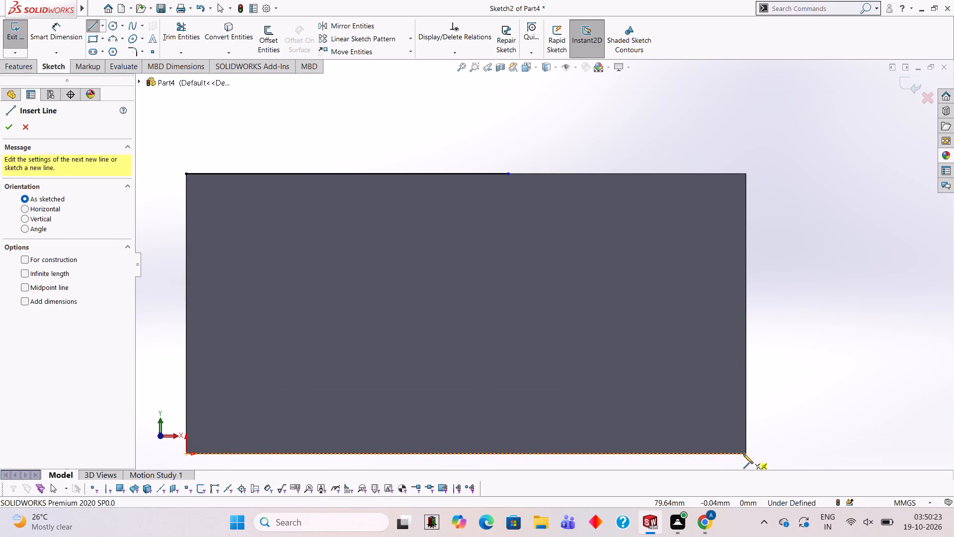
pyautogui.click(747, 453)
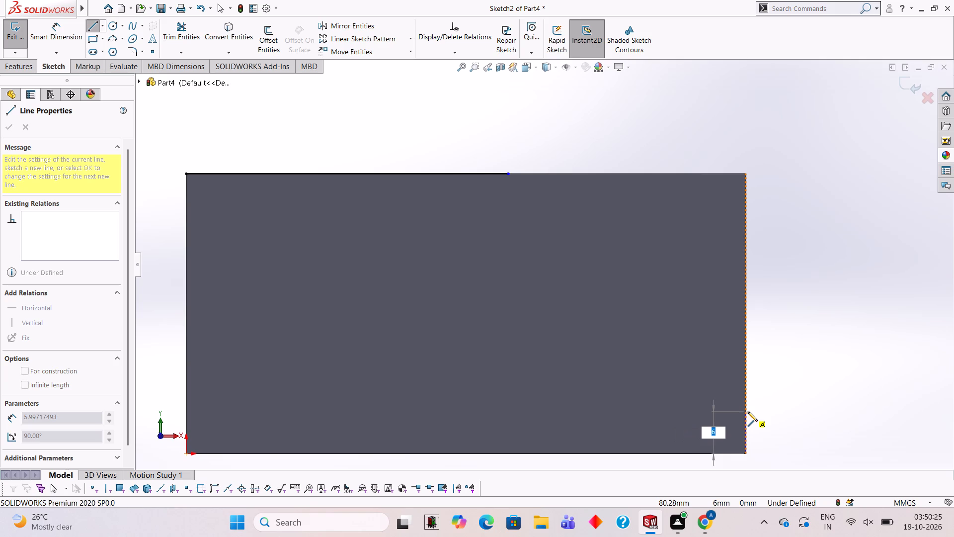
pyautogui.write('10')
pyautogui.press('Return')
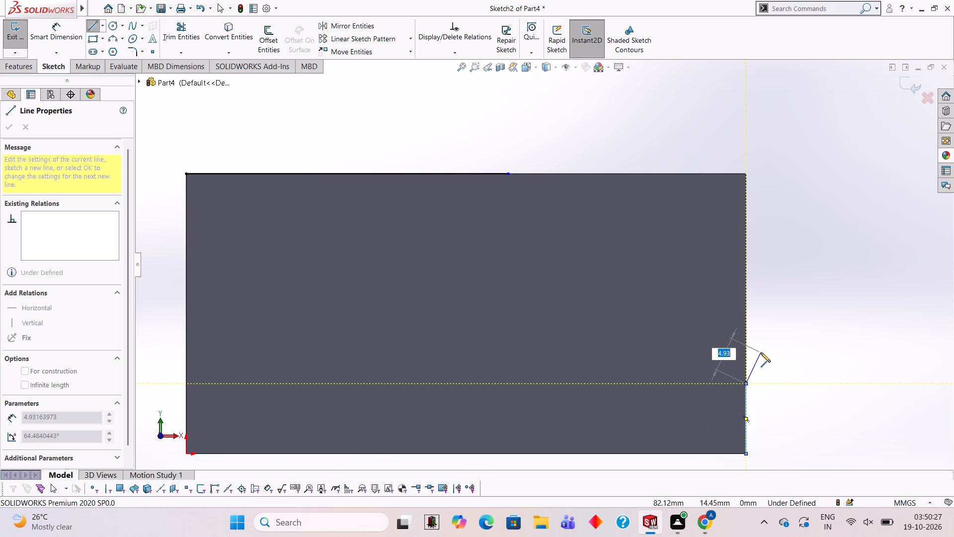
pyautogui.press('Escape')
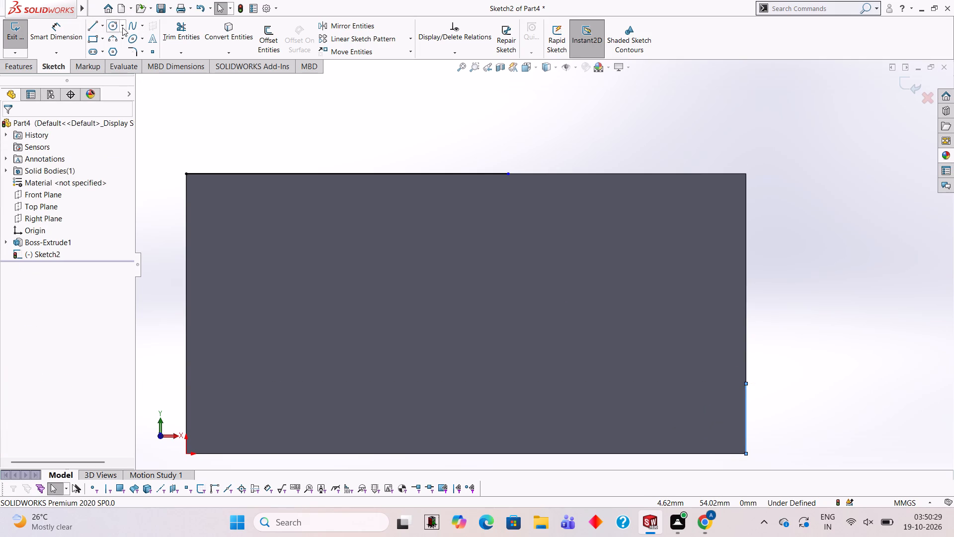
# Sketch a 3-point arc of 24 mm radius from the 46 mm line's right end to the 10 mm line's upper end.
pyautogui.click(116, 39)
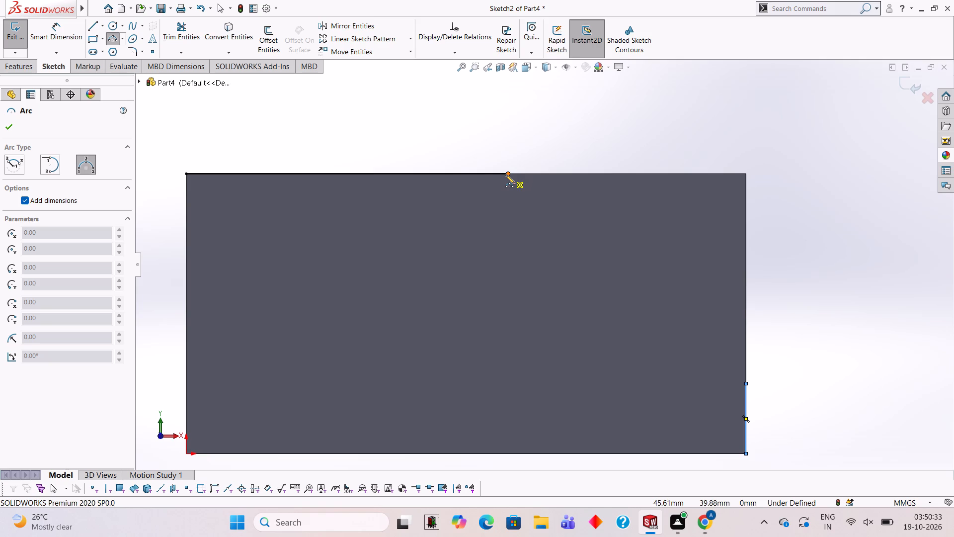
pyautogui.click(507, 175)
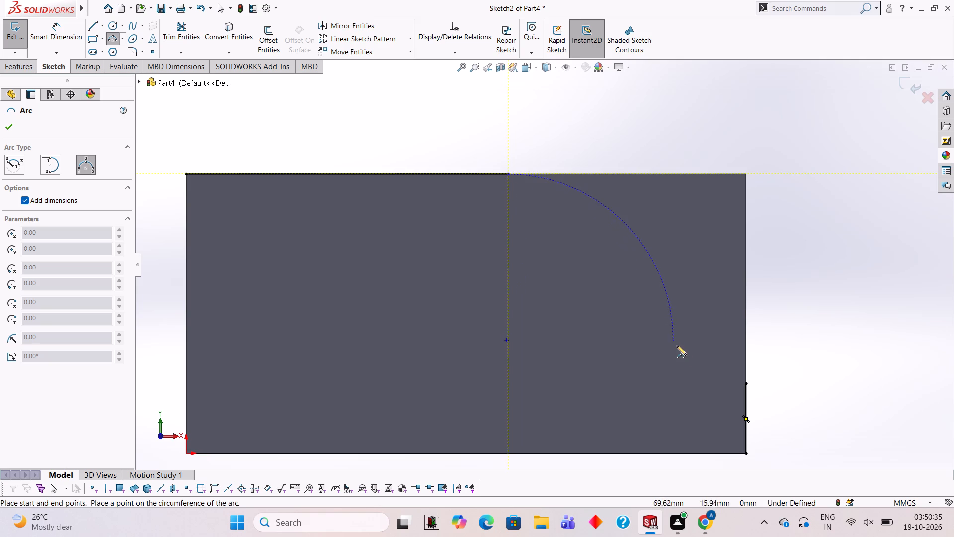
pyautogui.click(745, 383)
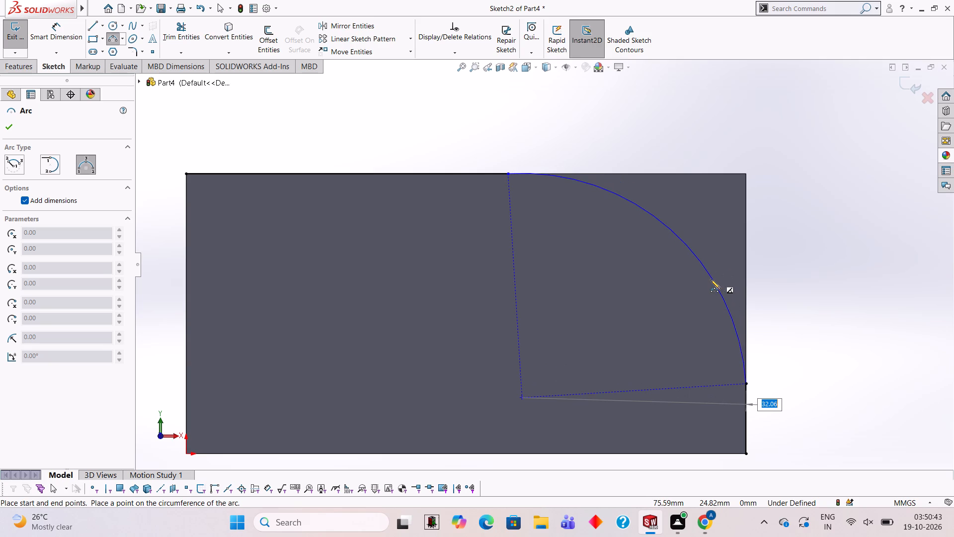
pyautogui.press('2')
pyautogui.press('4')
pyautogui.press('Return')
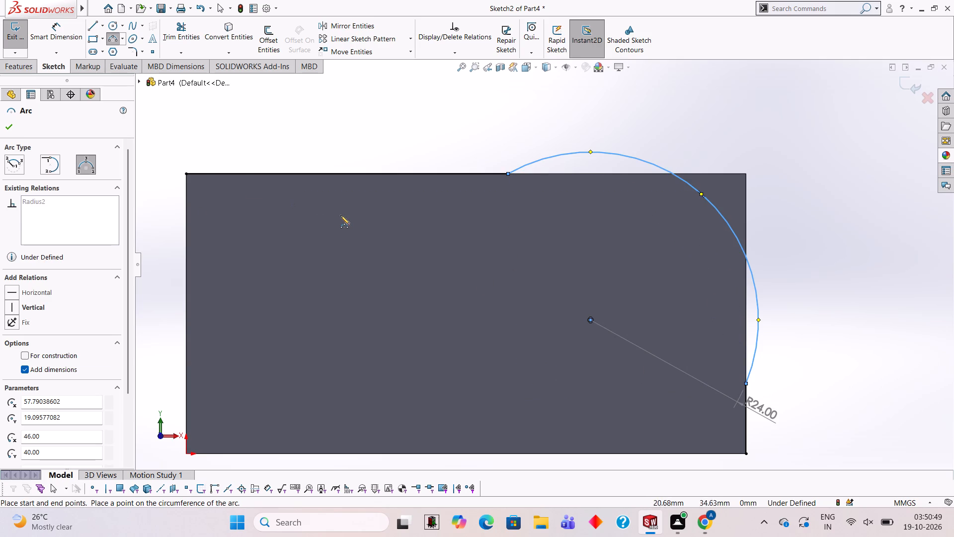
pyautogui.press('Escape')
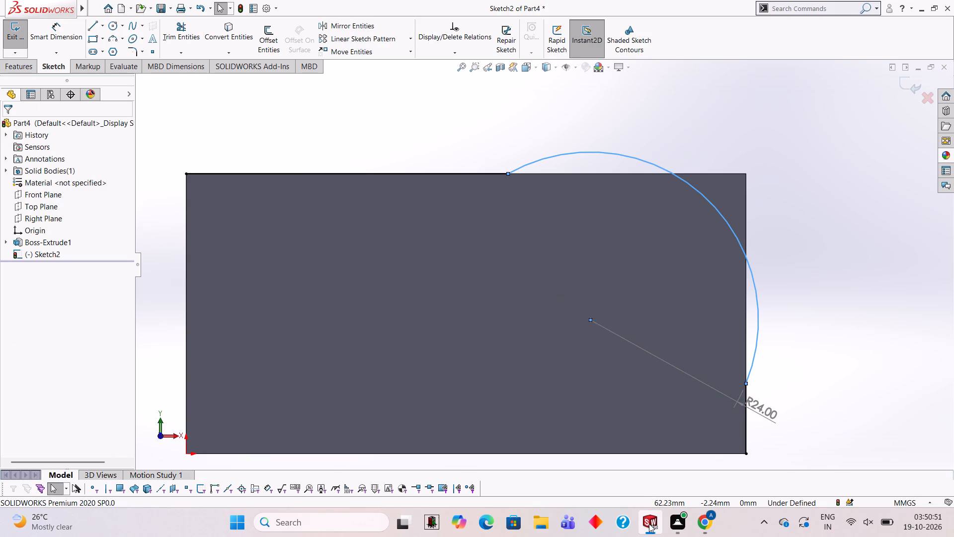
pyautogui.click(324, 2)
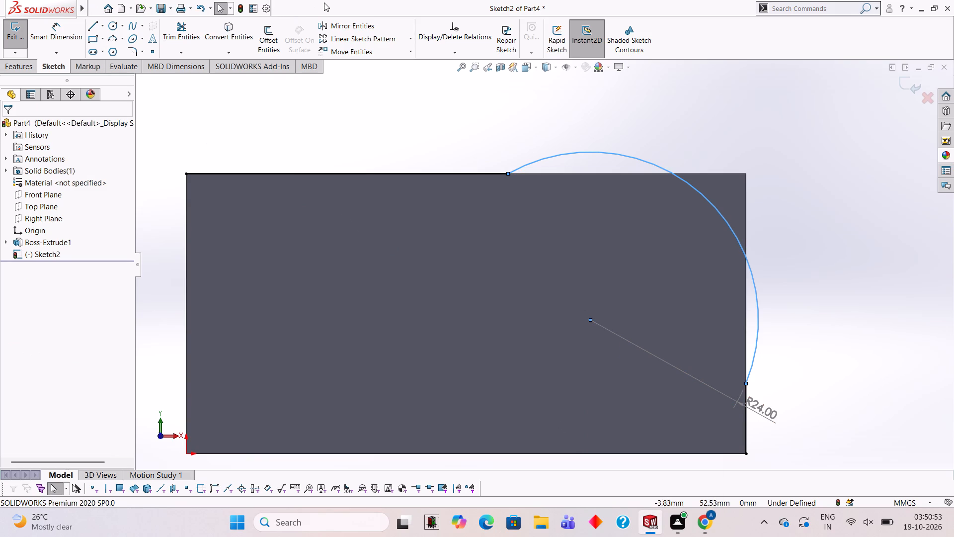
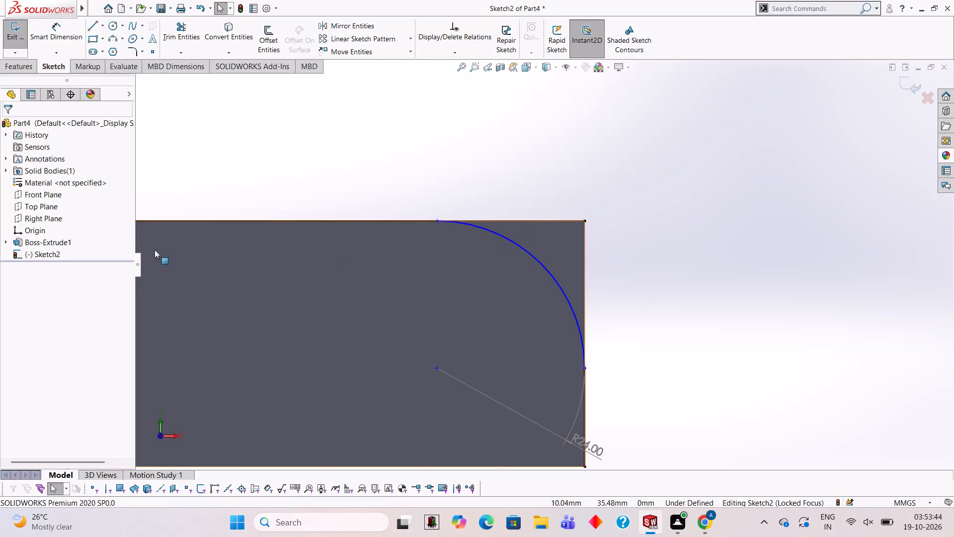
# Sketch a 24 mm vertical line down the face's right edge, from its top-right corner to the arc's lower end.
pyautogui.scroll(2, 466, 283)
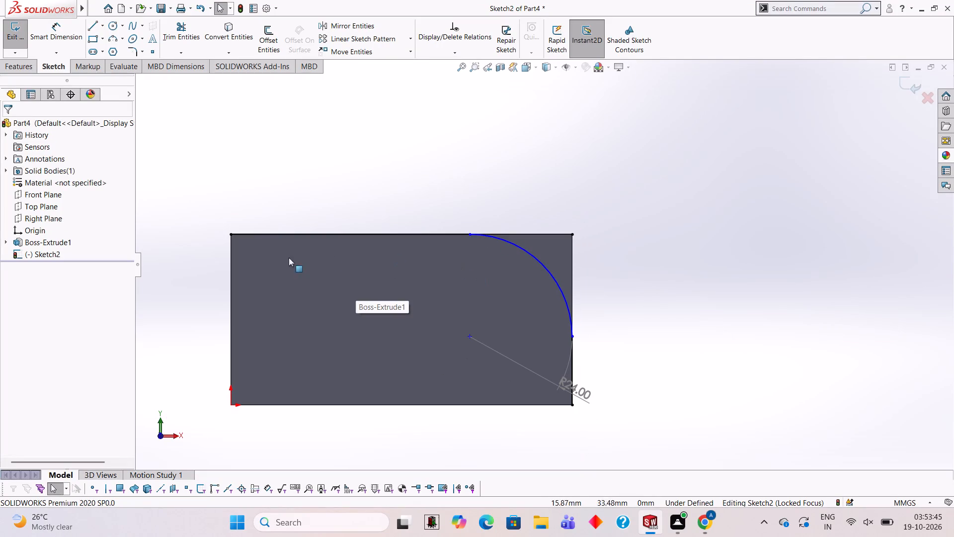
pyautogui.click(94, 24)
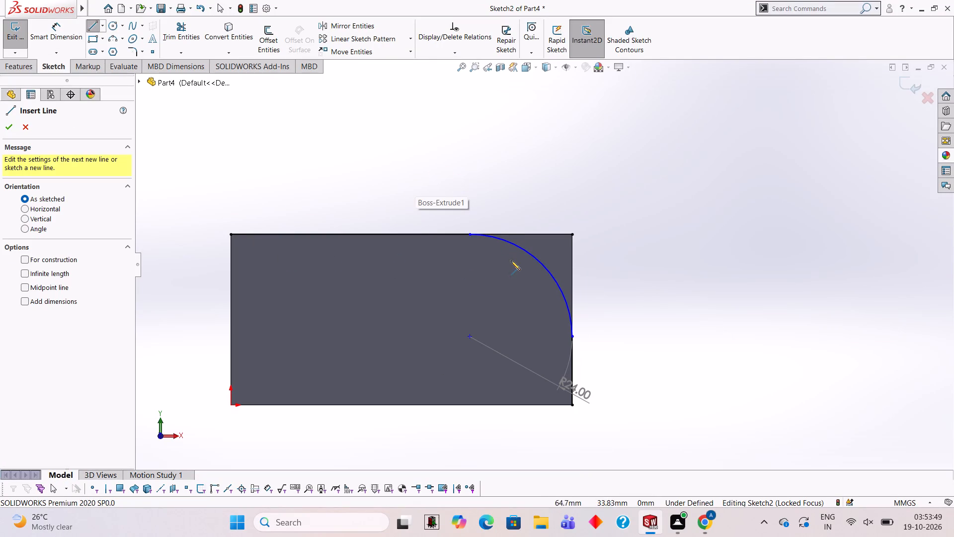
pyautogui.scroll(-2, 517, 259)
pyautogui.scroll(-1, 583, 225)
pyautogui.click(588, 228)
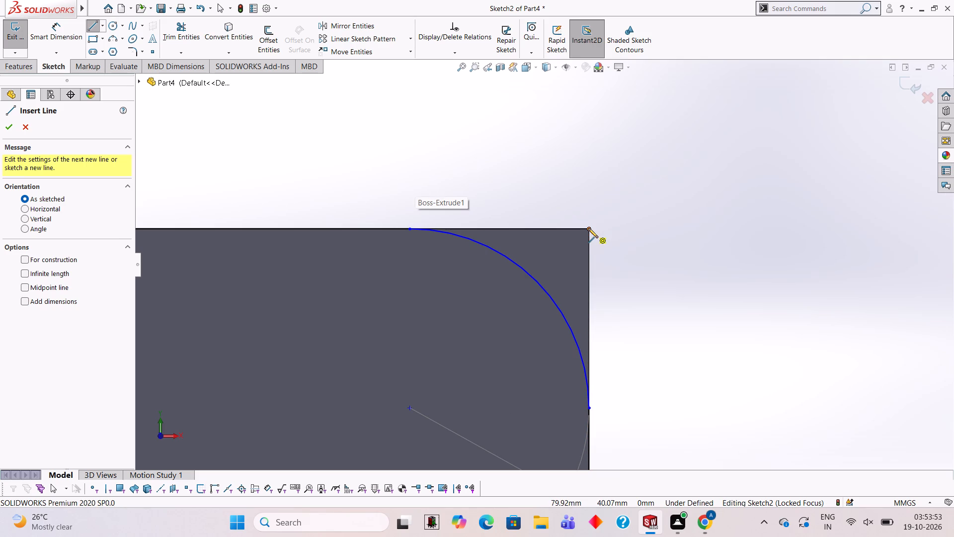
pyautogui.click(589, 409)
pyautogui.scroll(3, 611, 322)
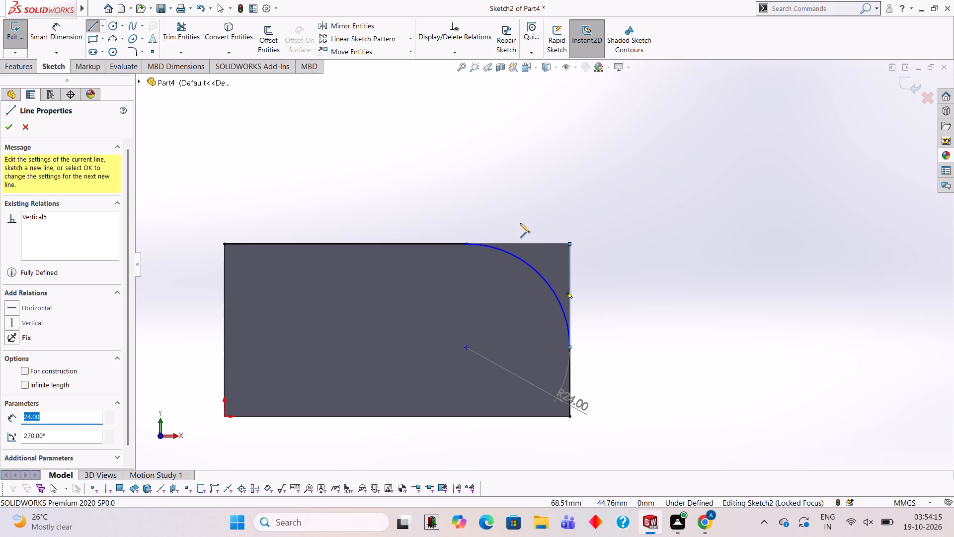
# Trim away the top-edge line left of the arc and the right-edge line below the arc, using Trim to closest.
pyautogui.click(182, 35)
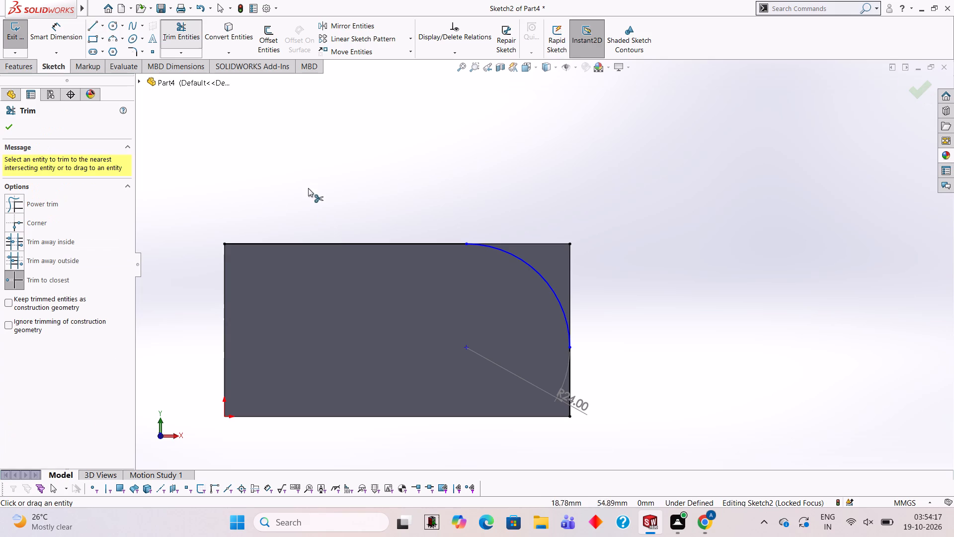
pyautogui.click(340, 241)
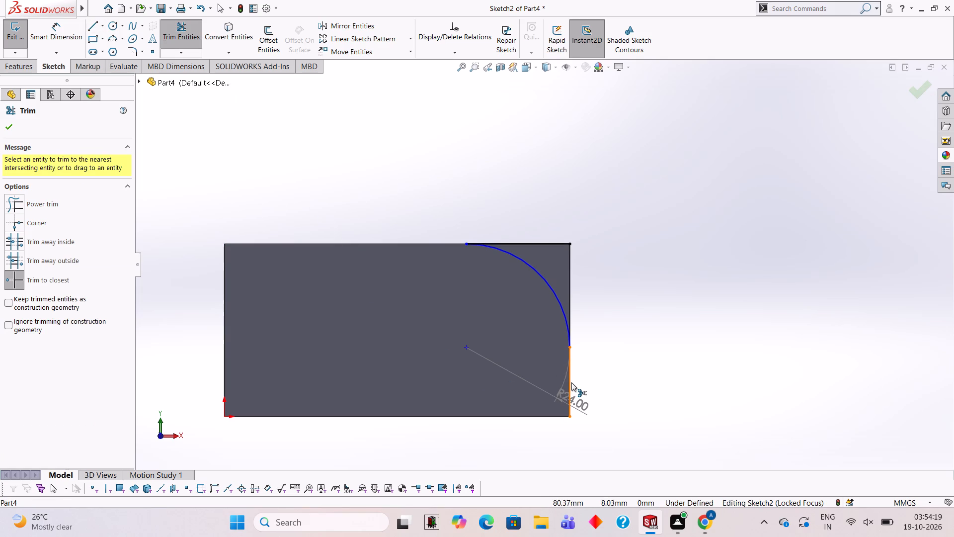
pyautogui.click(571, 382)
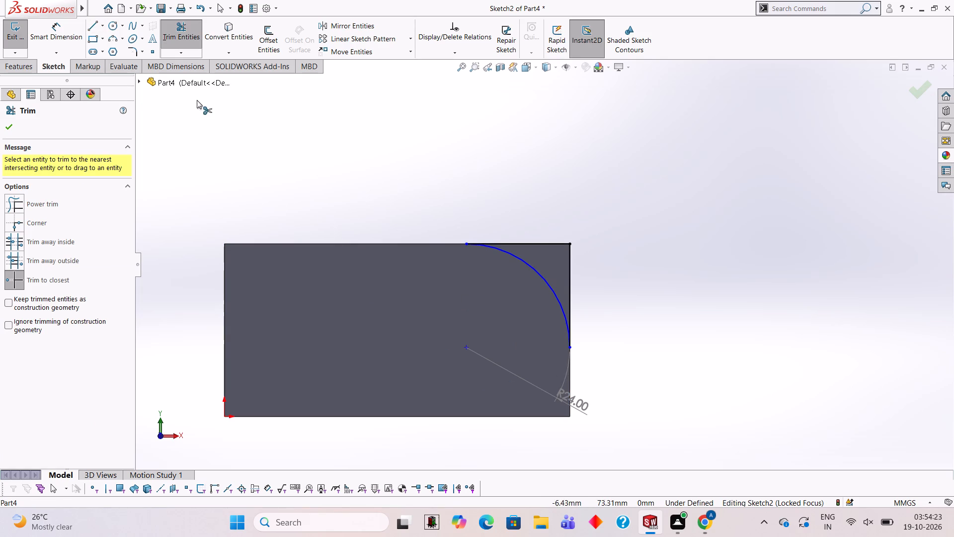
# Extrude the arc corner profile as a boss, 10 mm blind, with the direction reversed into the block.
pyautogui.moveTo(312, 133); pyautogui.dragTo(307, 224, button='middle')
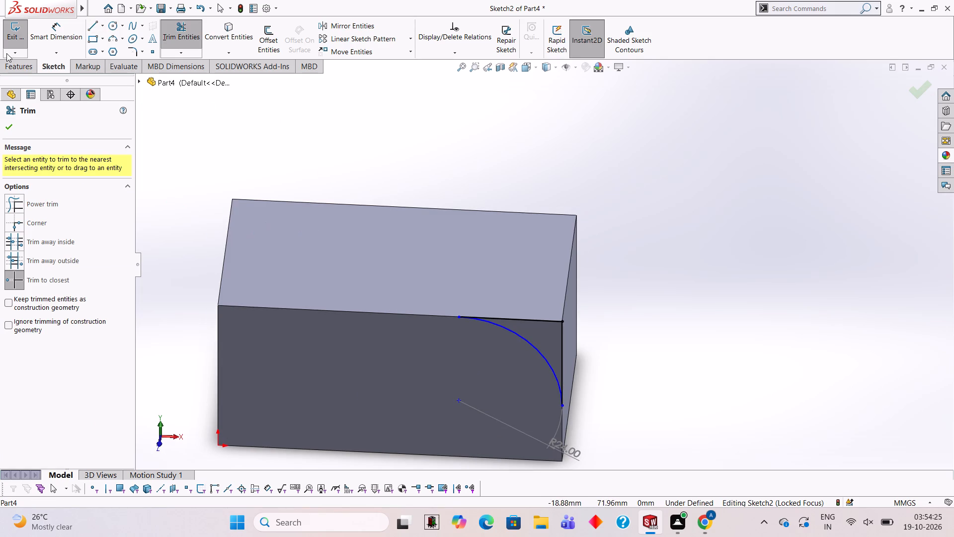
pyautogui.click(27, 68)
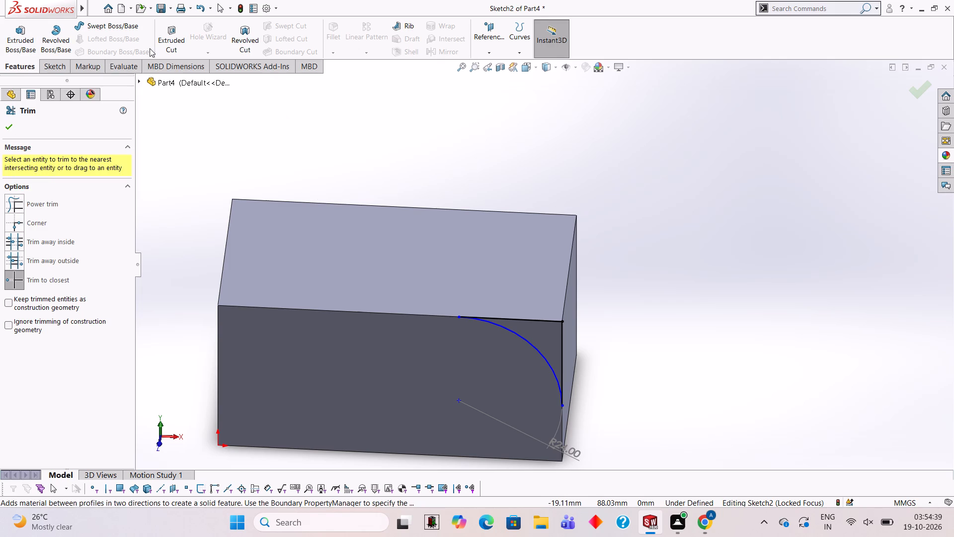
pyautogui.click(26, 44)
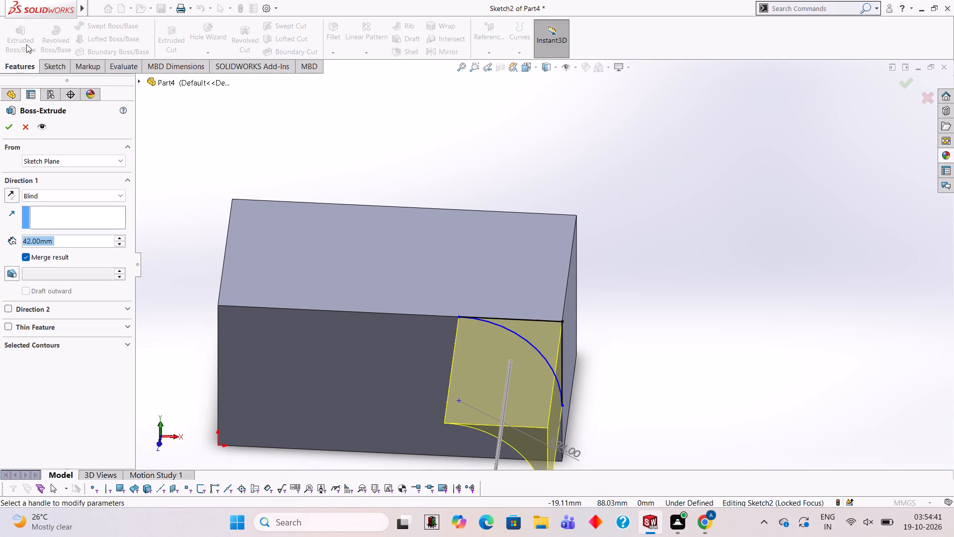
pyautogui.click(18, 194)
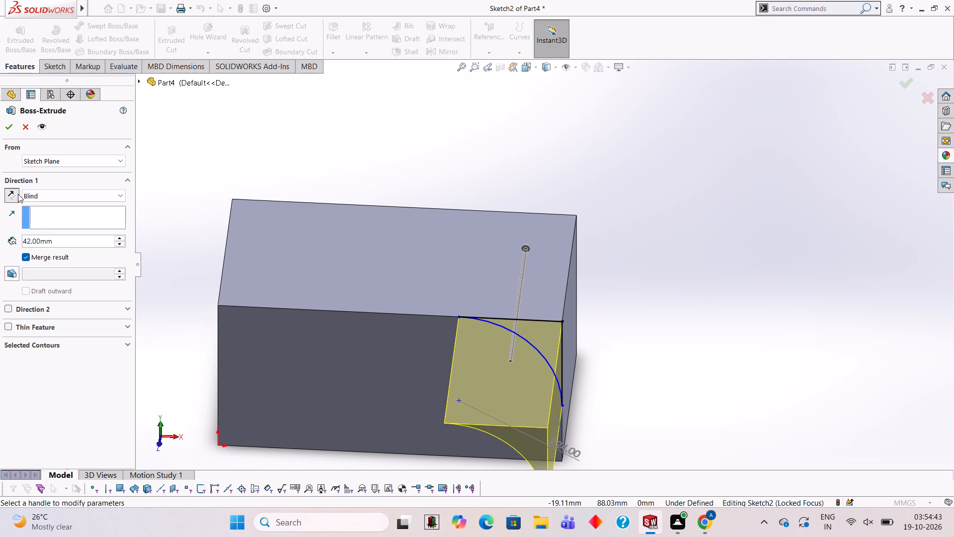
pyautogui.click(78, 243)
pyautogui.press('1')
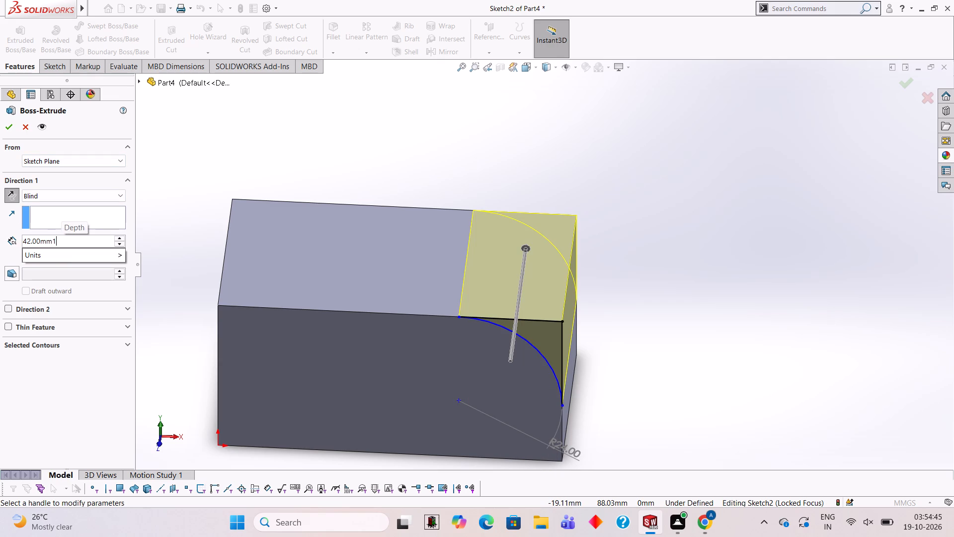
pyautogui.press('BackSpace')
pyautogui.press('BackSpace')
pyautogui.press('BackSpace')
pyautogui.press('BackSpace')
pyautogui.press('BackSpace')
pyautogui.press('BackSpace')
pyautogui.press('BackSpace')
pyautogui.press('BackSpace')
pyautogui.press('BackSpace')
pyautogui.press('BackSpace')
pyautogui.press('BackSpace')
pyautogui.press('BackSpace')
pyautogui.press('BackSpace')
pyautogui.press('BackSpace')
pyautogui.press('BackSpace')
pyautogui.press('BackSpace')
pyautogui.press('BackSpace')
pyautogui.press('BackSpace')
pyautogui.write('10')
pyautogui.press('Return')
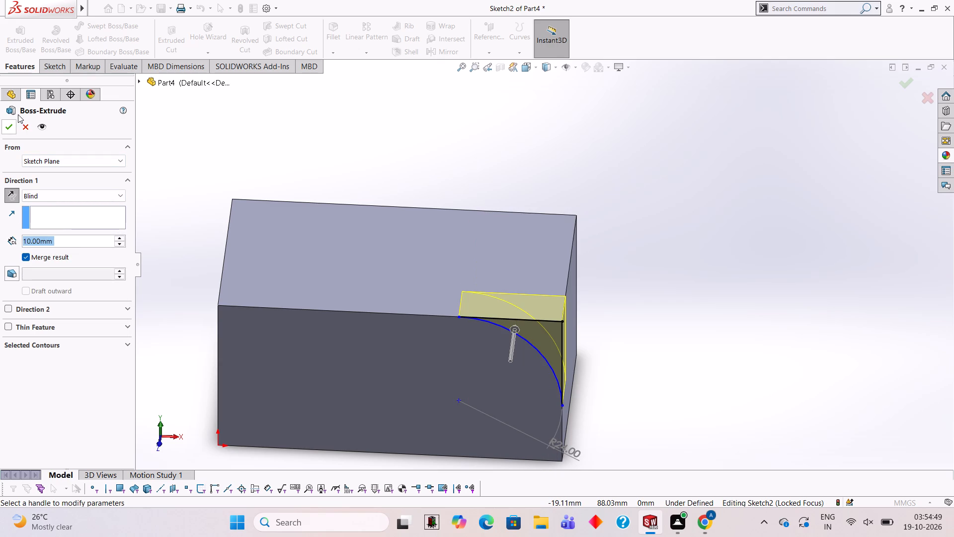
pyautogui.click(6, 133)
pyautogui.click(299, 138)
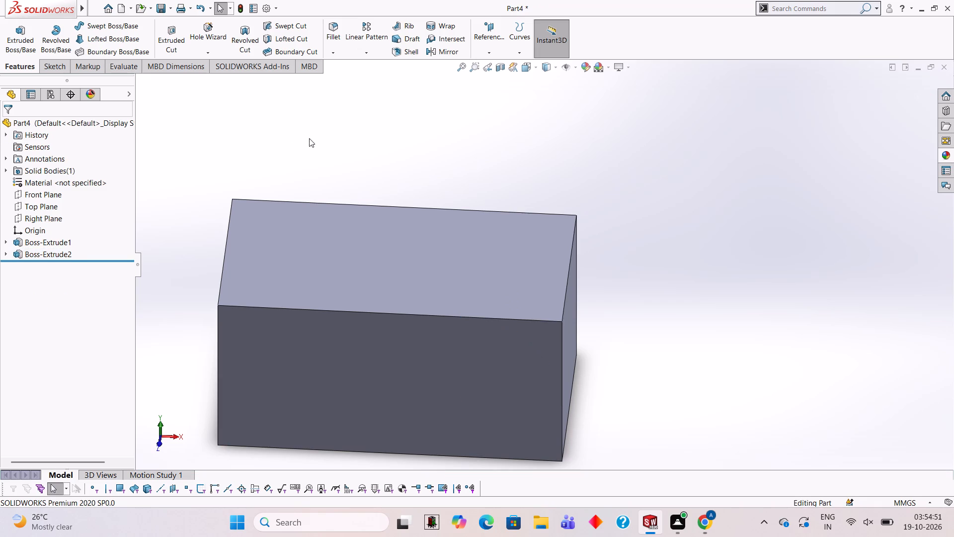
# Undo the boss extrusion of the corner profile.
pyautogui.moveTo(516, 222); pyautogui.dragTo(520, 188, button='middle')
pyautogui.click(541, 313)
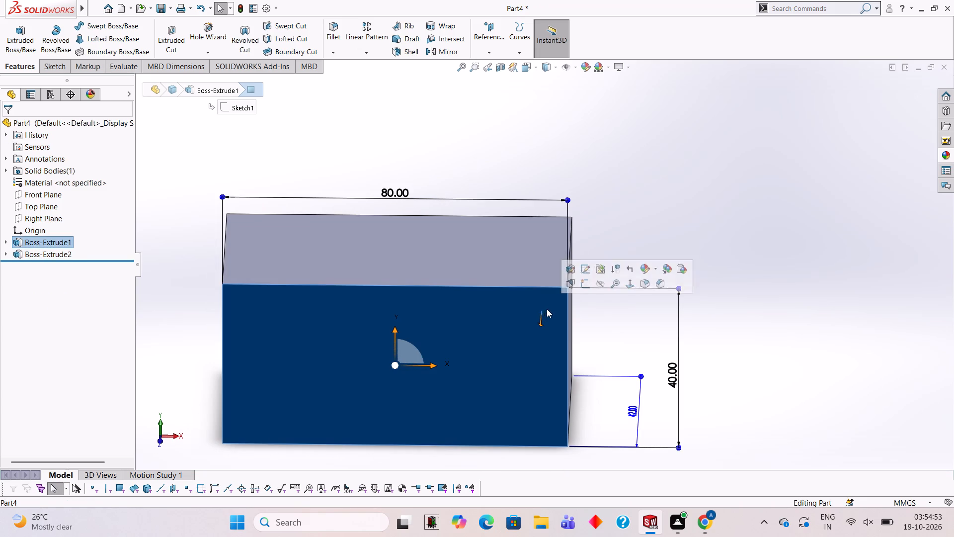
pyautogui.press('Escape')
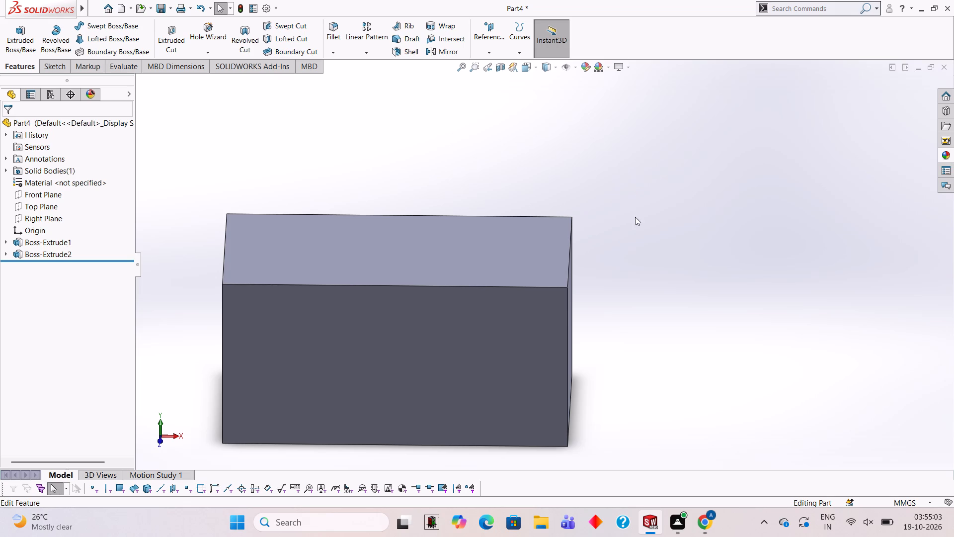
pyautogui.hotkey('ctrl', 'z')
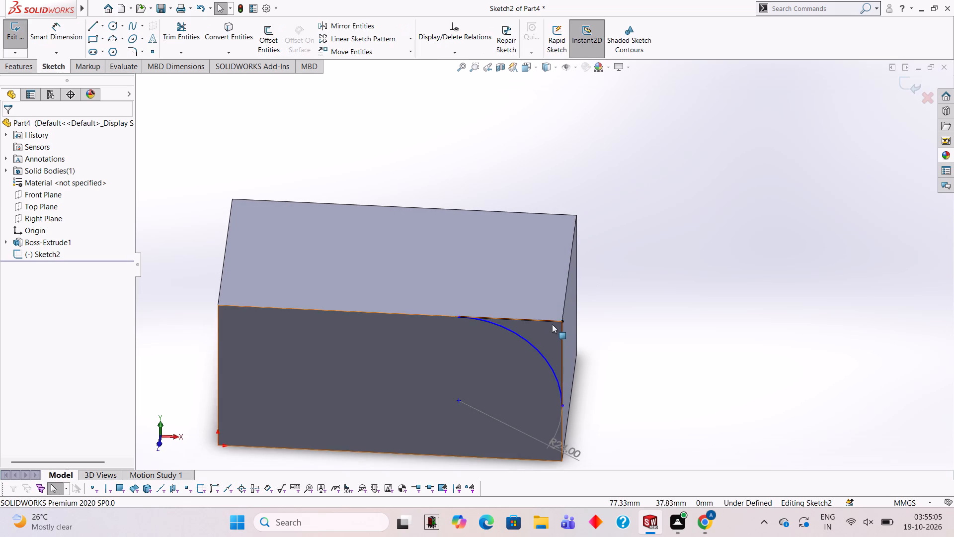
# Undo the sketch edits back through the trims, added line and arc, leaving only the 46 mm and 10 mm lines.
pyautogui.moveTo(557, 364); pyautogui.dragTo(574, 284, button='middle')
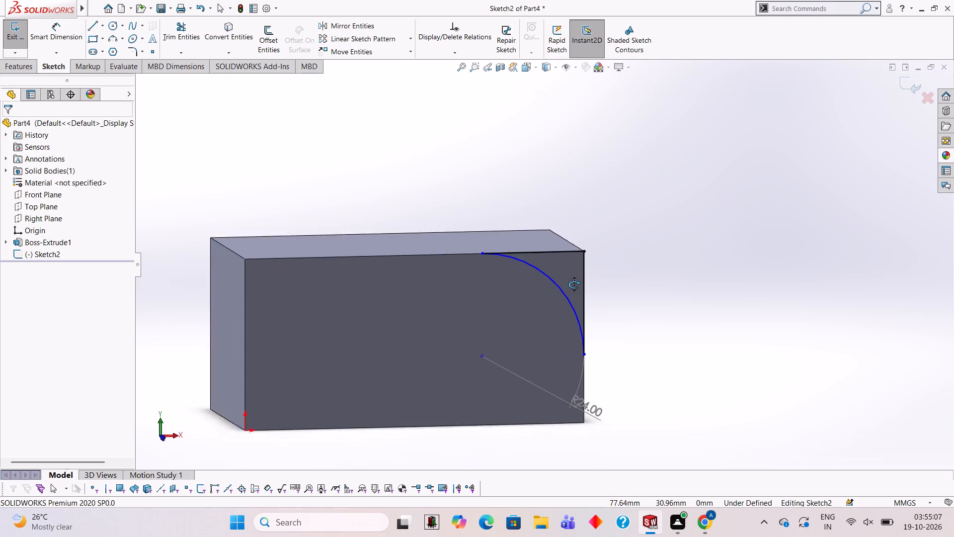
pyautogui.moveTo(574, 284); pyautogui.dragTo(550, 277, button='middle')
pyautogui.moveTo(502, 303); pyautogui.dragTo(511, 303, button='middle')
pyautogui.scroll(-2, 514, 312)
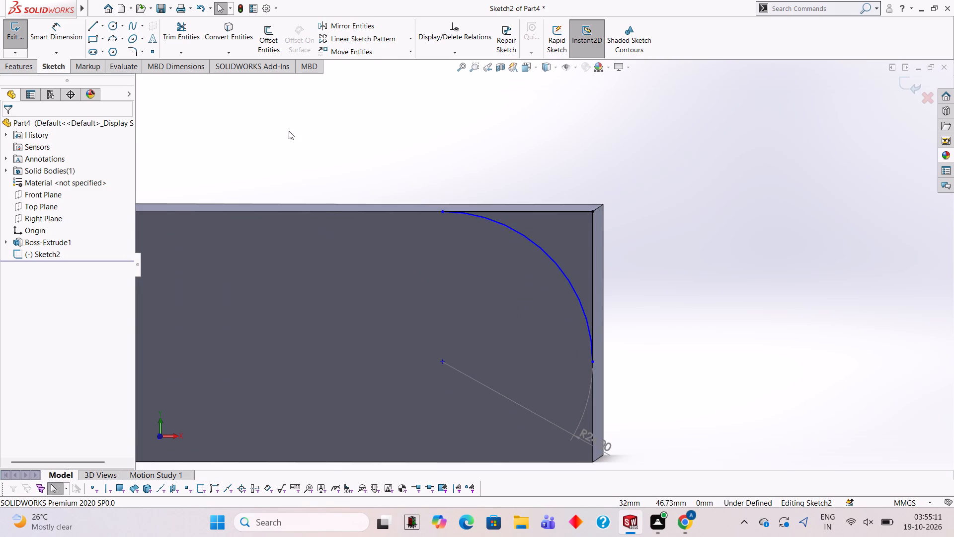
pyautogui.hotkey('ctrl', 'z')
pyautogui.hotkey('ctrl', 'z')
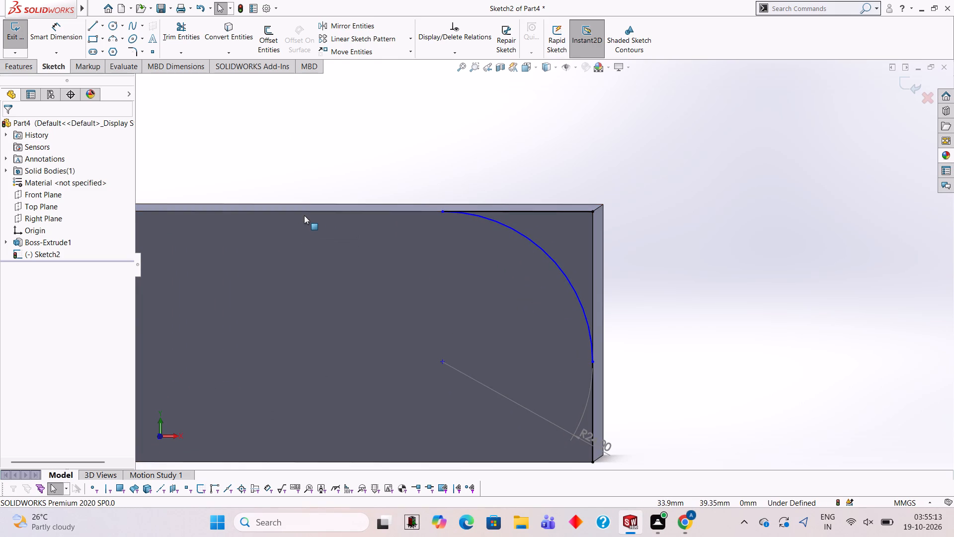
pyautogui.hotkey('ctrl', 'z')
pyautogui.hotkey('ctrl', 'z')
pyautogui.hotkey('ctrl', 'z')
pyautogui.hotkey('ctrl', 'z')
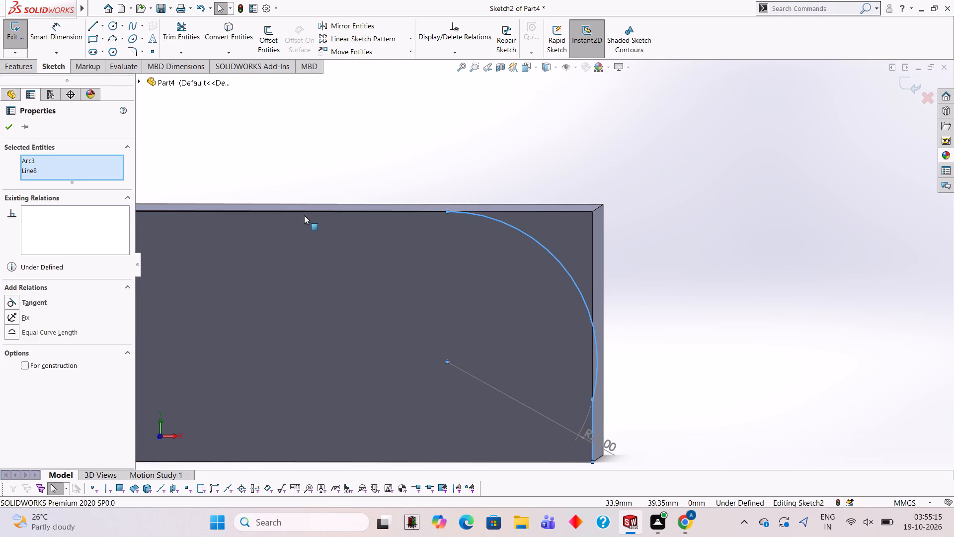
pyautogui.hotkey('ctrl', 'z')
pyautogui.hotkey('ctrl', 'z')
pyautogui.moveTo(492, 342); pyautogui.dragTo(497, 338, button='middle')
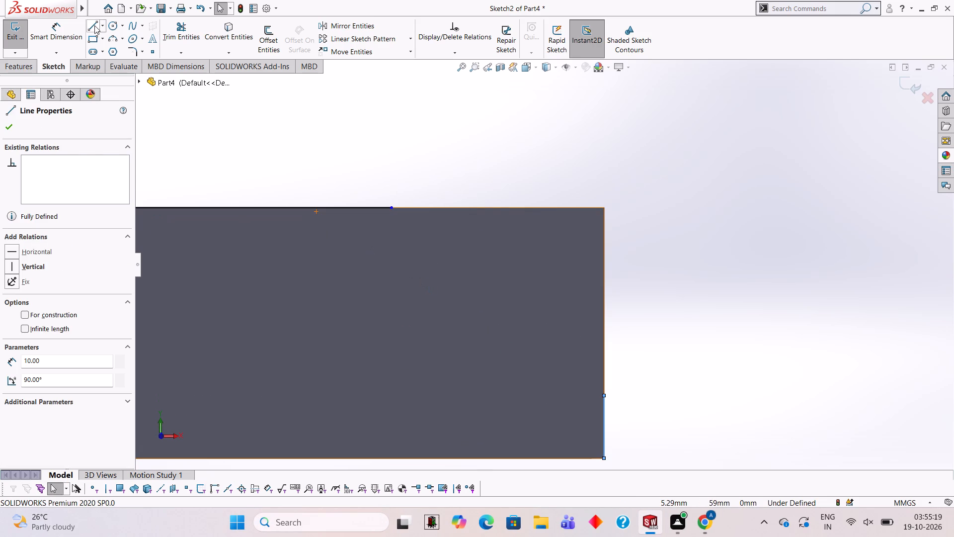
# Sketch a 30 mm vertical line down from the 46 mm line's right end and a 34 mm horizontal line to the 10 mm line's upper end.
pyautogui.click(94, 25)
pyautogui.click(391, 209)
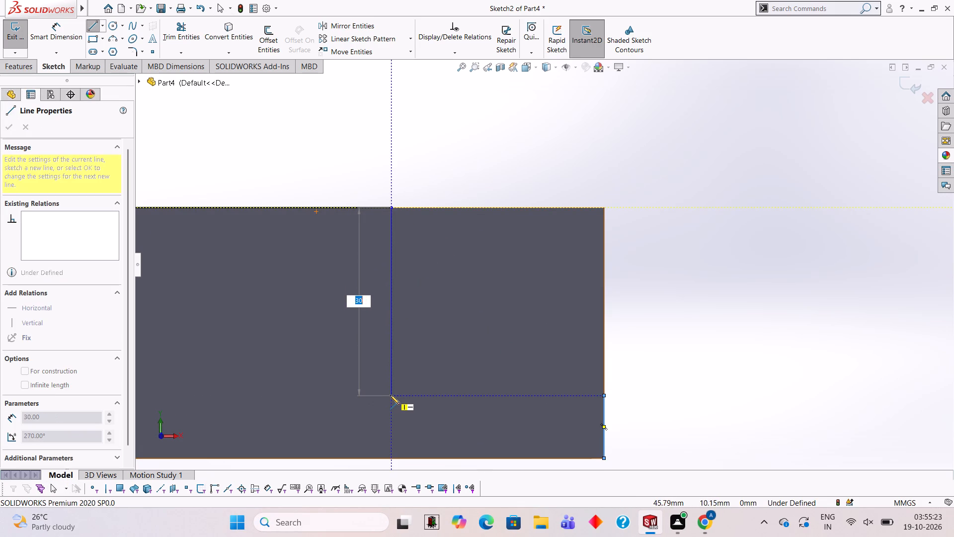
pyautogui.click(390, 395)
pyautogui.click(604, 394)
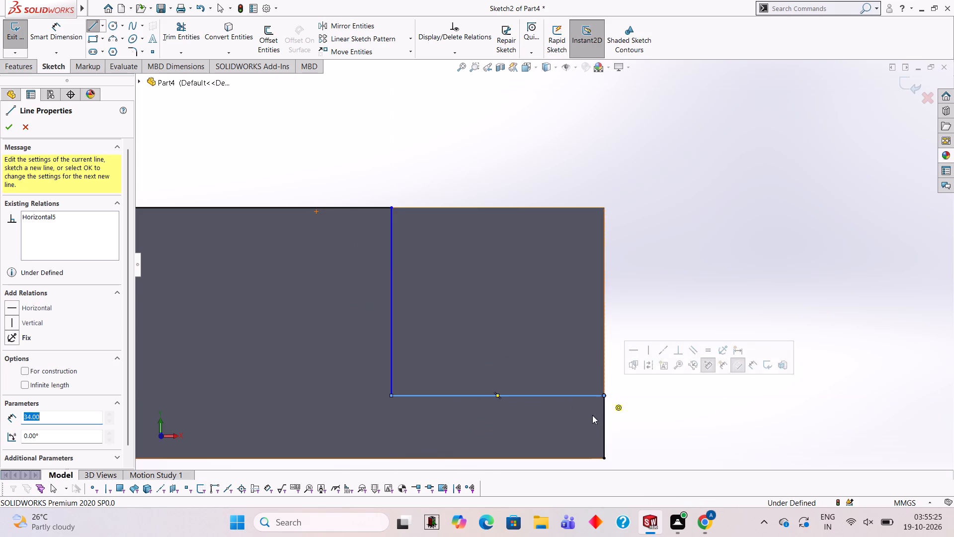
pyautogui.press('Escape')
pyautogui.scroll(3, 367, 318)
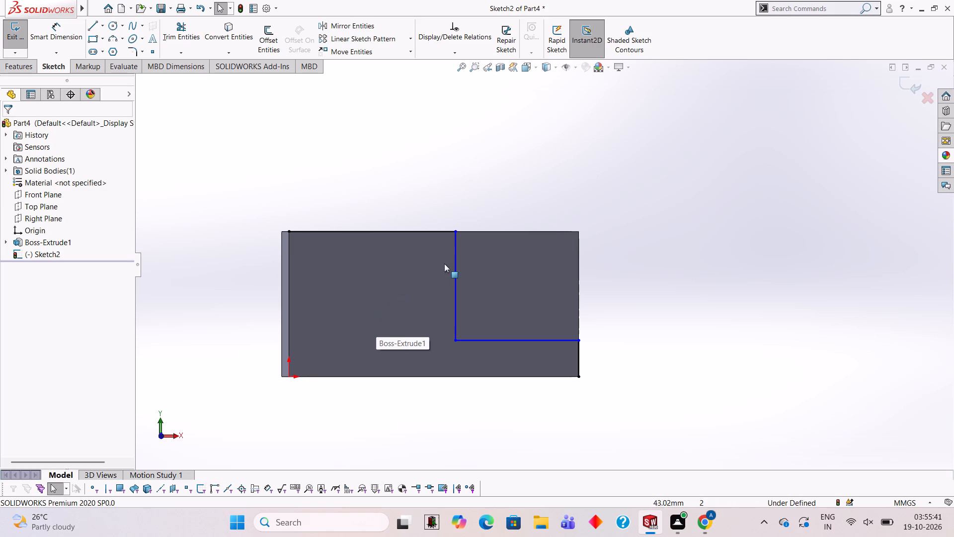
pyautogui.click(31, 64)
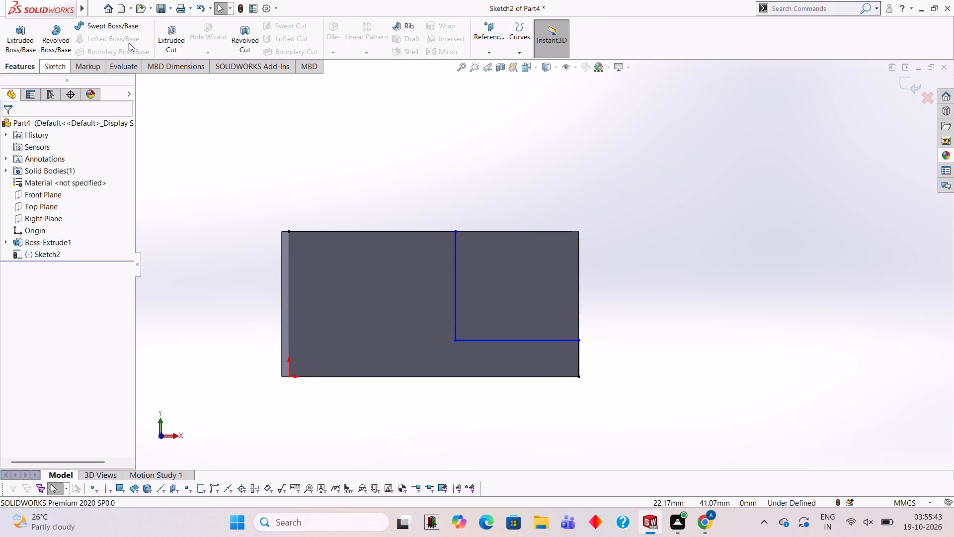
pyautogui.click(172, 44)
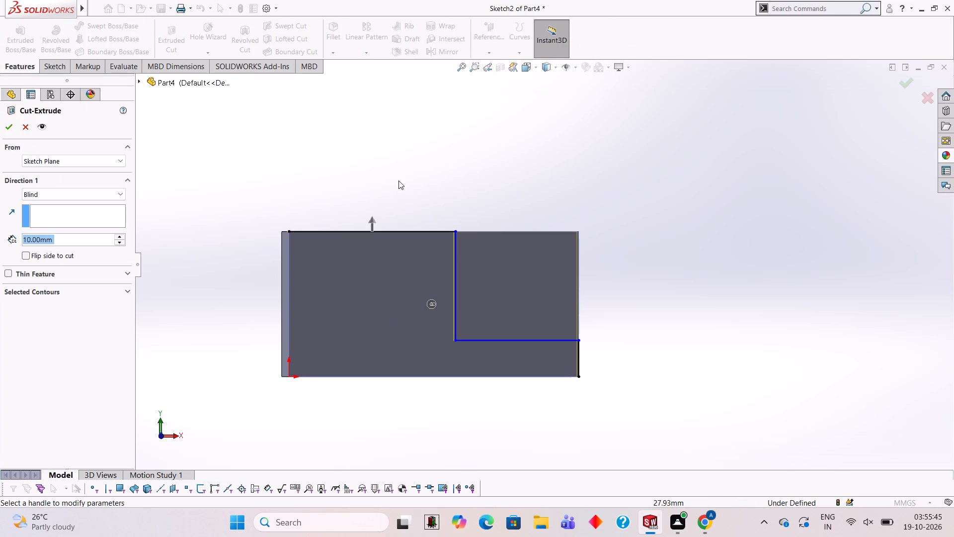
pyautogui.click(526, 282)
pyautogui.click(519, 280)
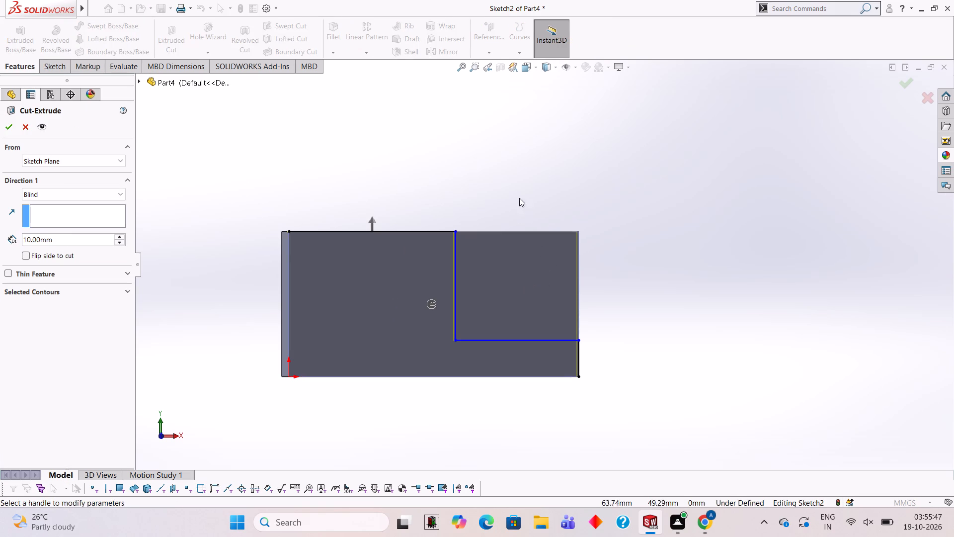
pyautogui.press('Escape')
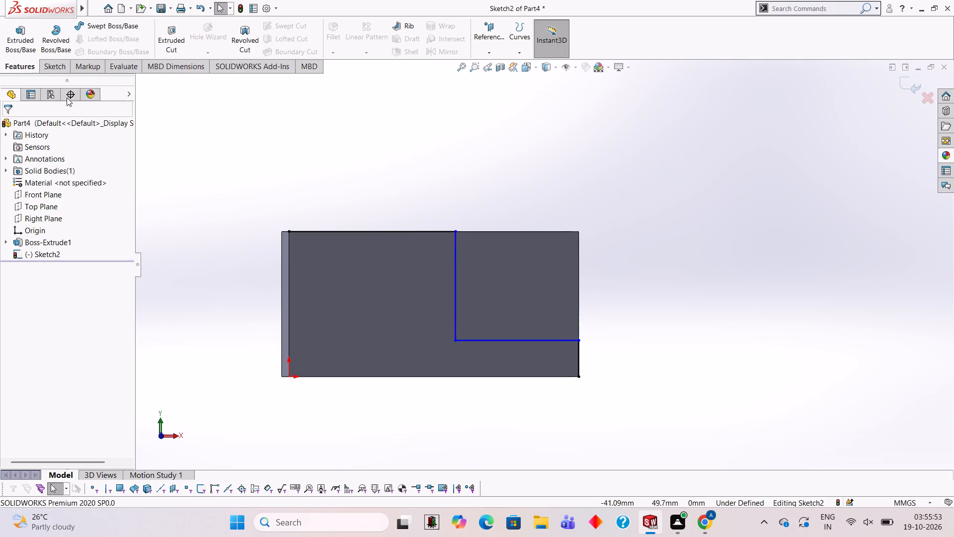
# Close the corner rectangle with a 34 mm line along the top edge and a 30 mm line down the right edge.
pyautogui.click(56, 76)
pyautogui.click(56, 72)
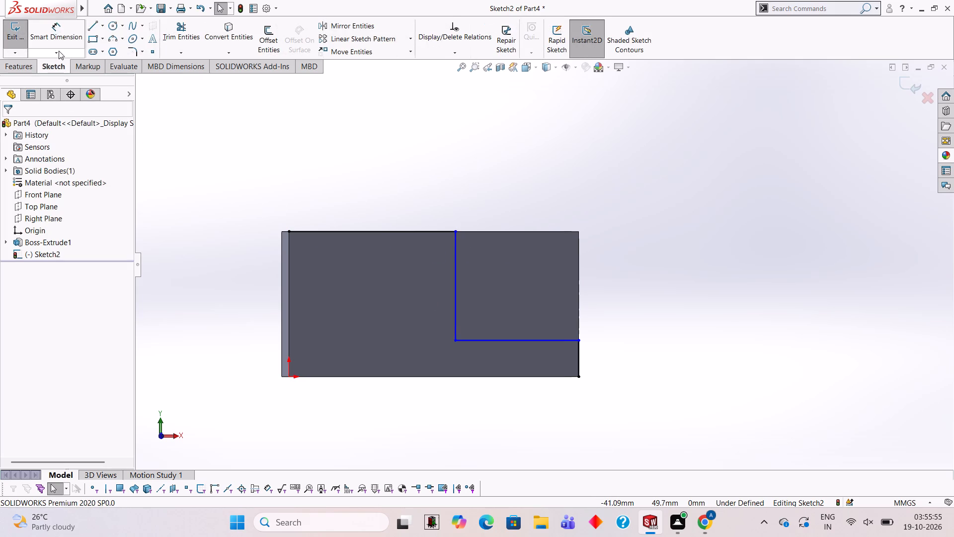
pyautogui.click(98, 25)
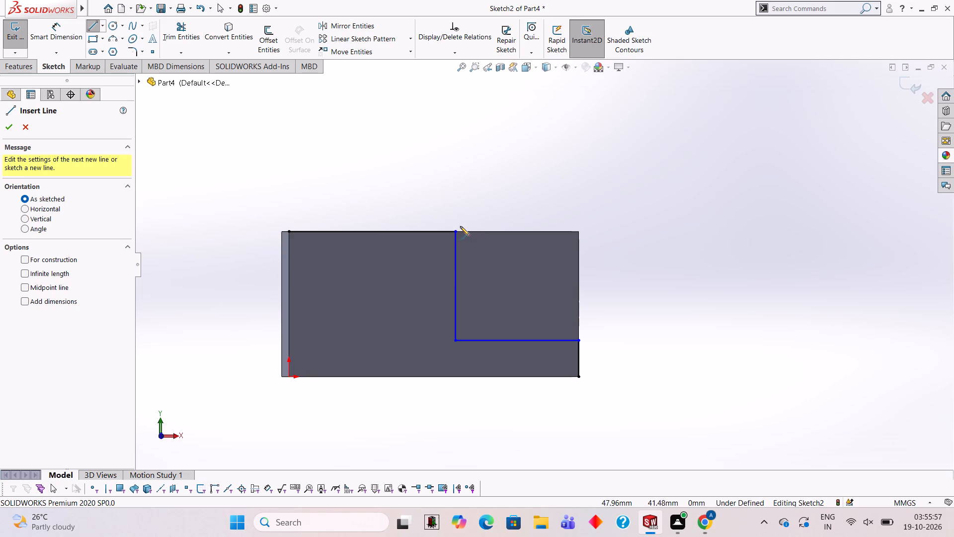
pyautogui.click(457, 231)
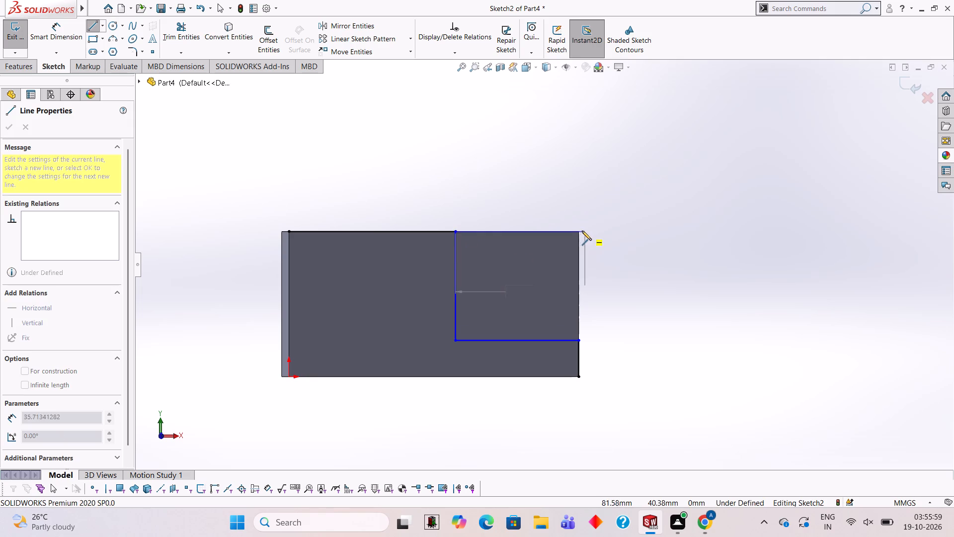
pyautogui.click(579, 233)
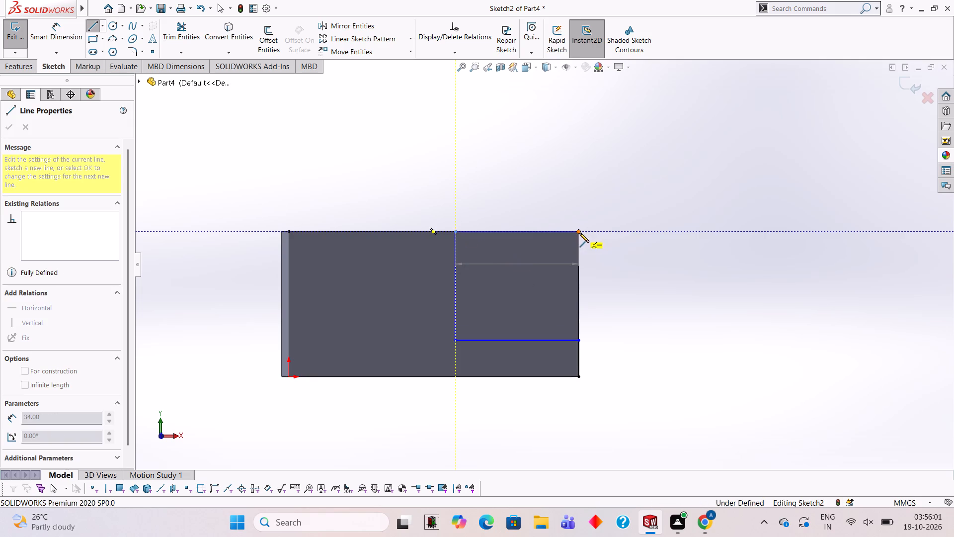
pyautogui.click(577, 341)
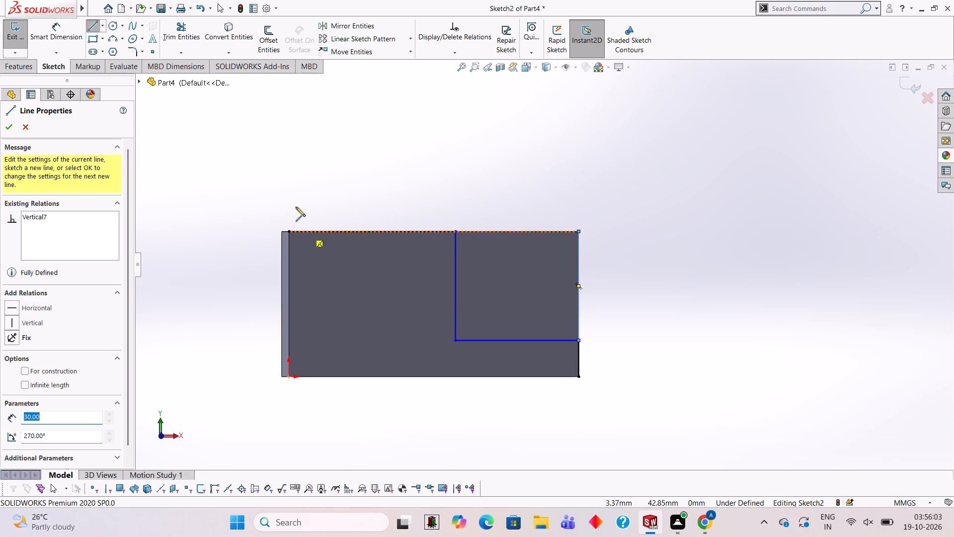
# Trim away the 46 mm line on the top edge and the 10 mm line on the right edge outside the corner rectangle.
pyautogui.click(191, 47)
pyautogui.click(369, 233)
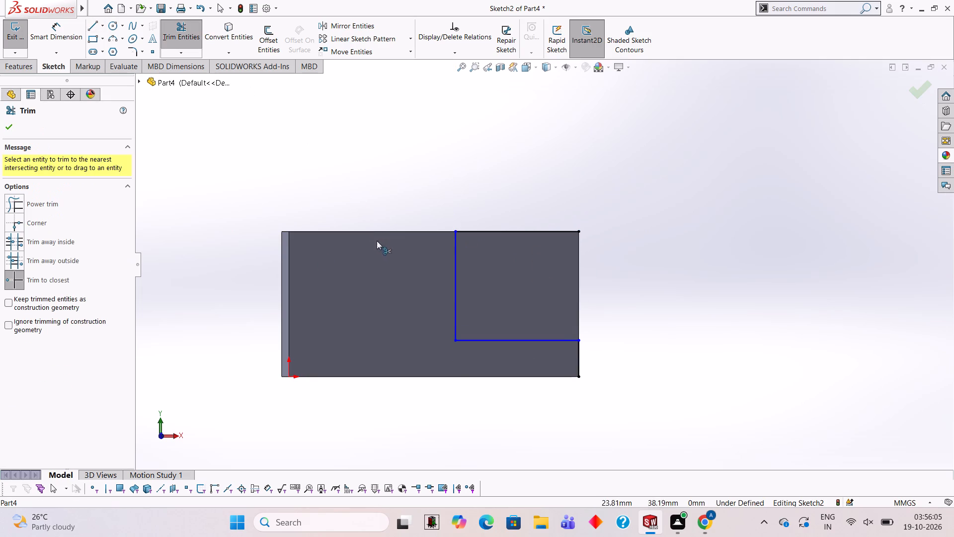
pyautogui.click(578, 354)
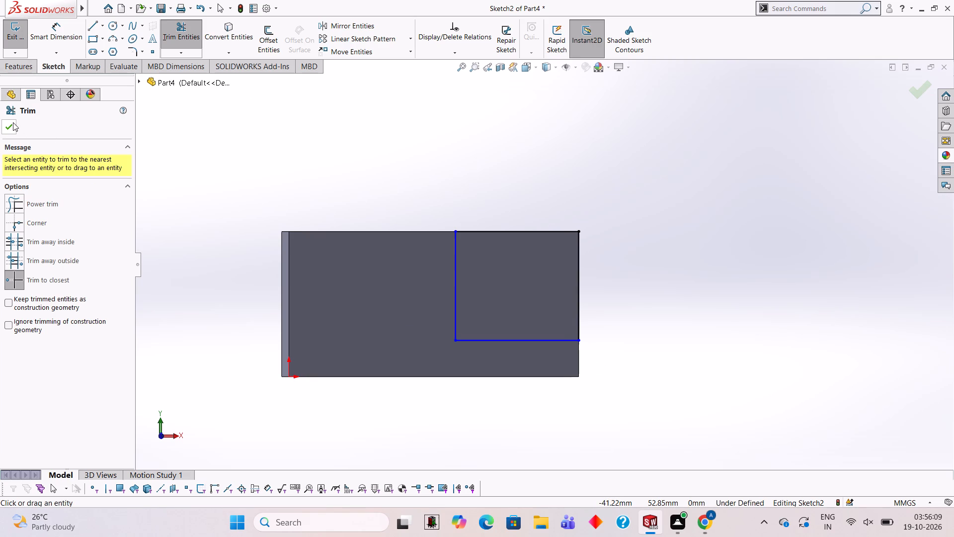
pyautogui.click(13, 122)
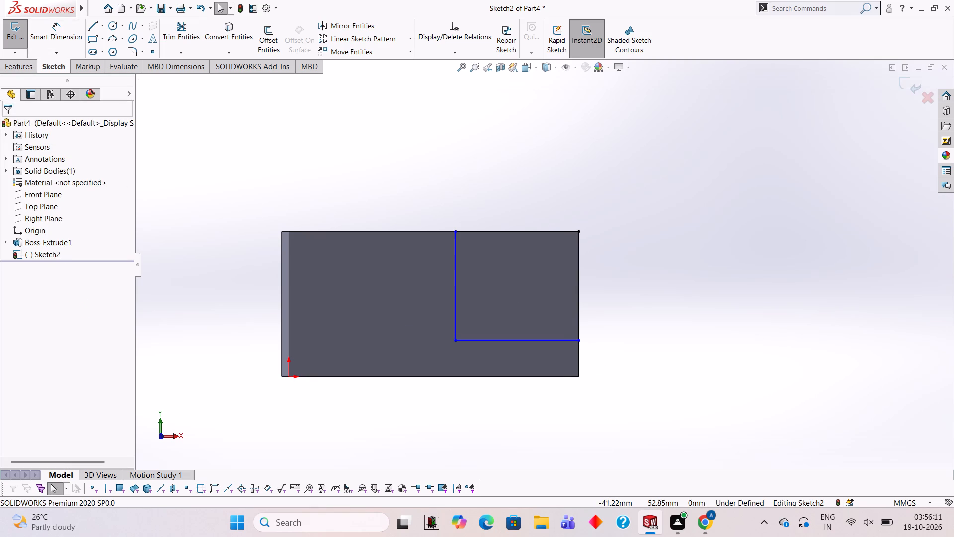
# Cut-extrude the corner rectangle into the block with a blind depth of 10 mm.
pyautogui.click(19, 71)
pyautogui.click(158, 38)
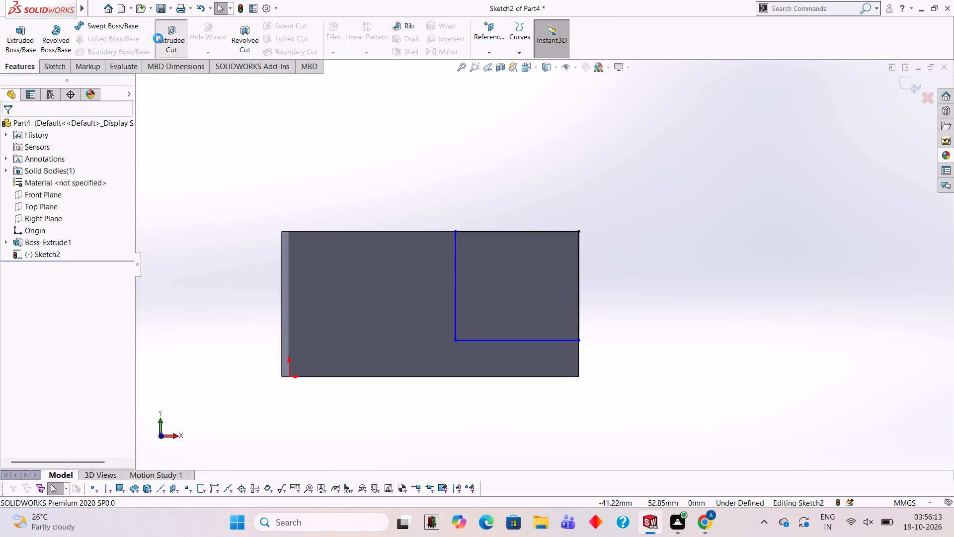
pyautogui.moveTo(380, 139); pyautogui.dragTo(363, 255, button='middle')
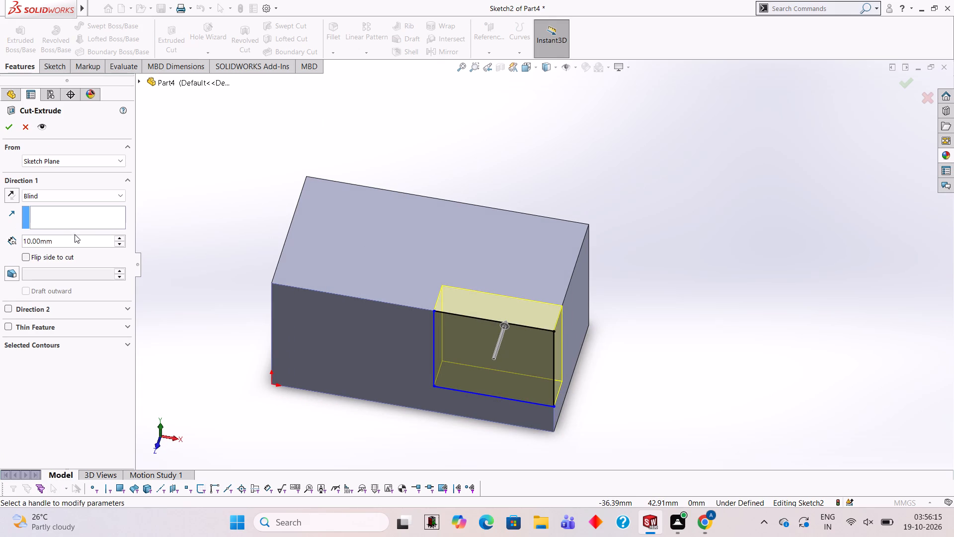
pyautogui.click(77, 237)
pyautogui.click(7, 127)
pyautogui.click(196, 152)
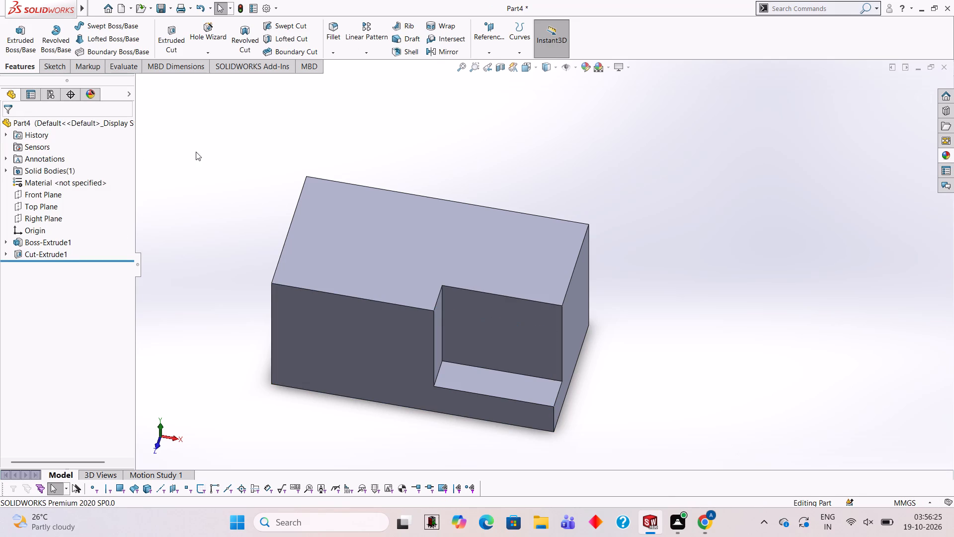
# On the corner cut's recessed face, sketch a right triangle with a corner-to-corner diagonal, a 30 mm right side and a 34 mm top side.
pyautogui.moveTo(420, 243); pyautogui.dragTo(401, 233, button='middle')
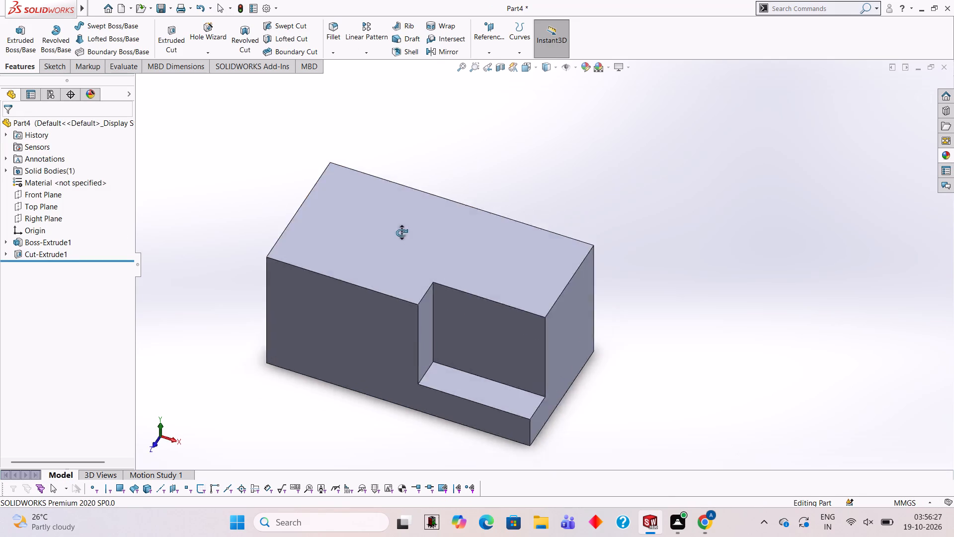
pyautogui.moveTo(401, 233); pyautogui.dragTo(347, 215, button='middle')
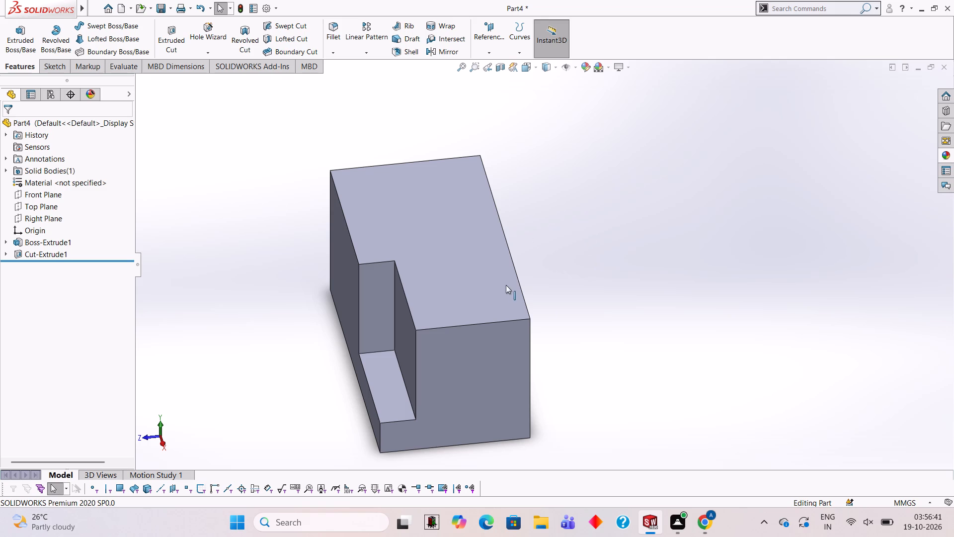
pyautogui.moveTo(511, 288); pyautogui.dragTo(592, 271, button='middle')
pyautogui.click(490, 301)
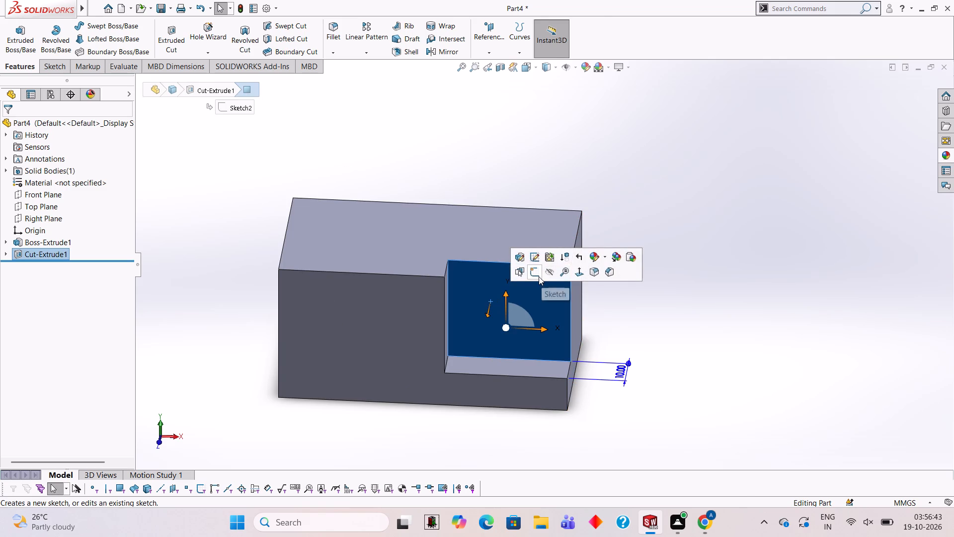
pyautogui.click(539, 276)
pyautogui.hotkey('ctrl', '8')
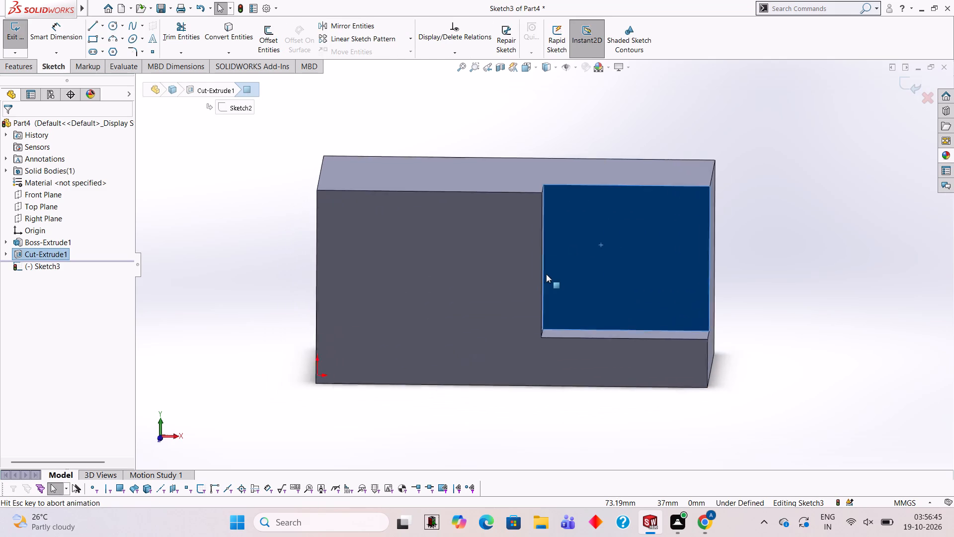
pyautogui.scroll(2, 741, 271)
pyautogui.scroll(-3, 751, 277)
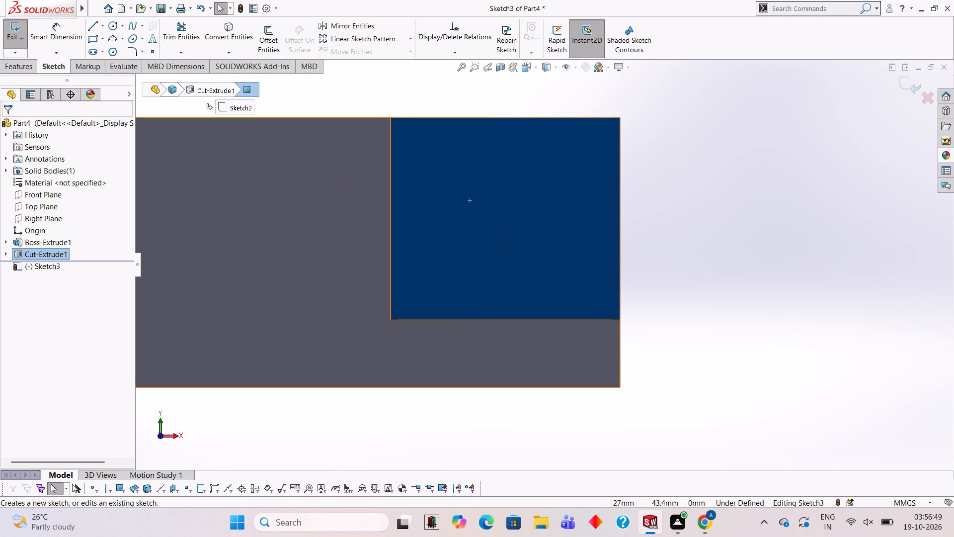
pyautogui.click(98, 25)
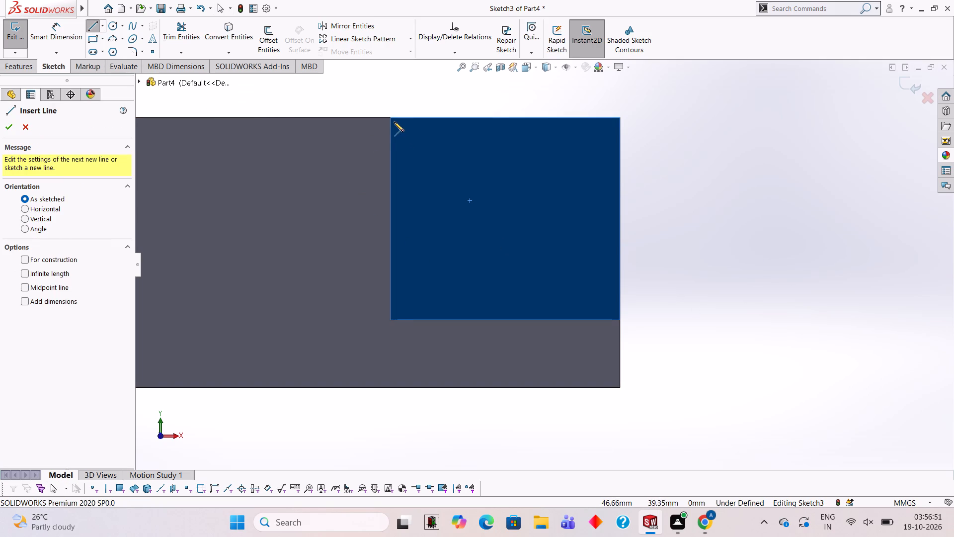
pyautogui.click(392, 116)
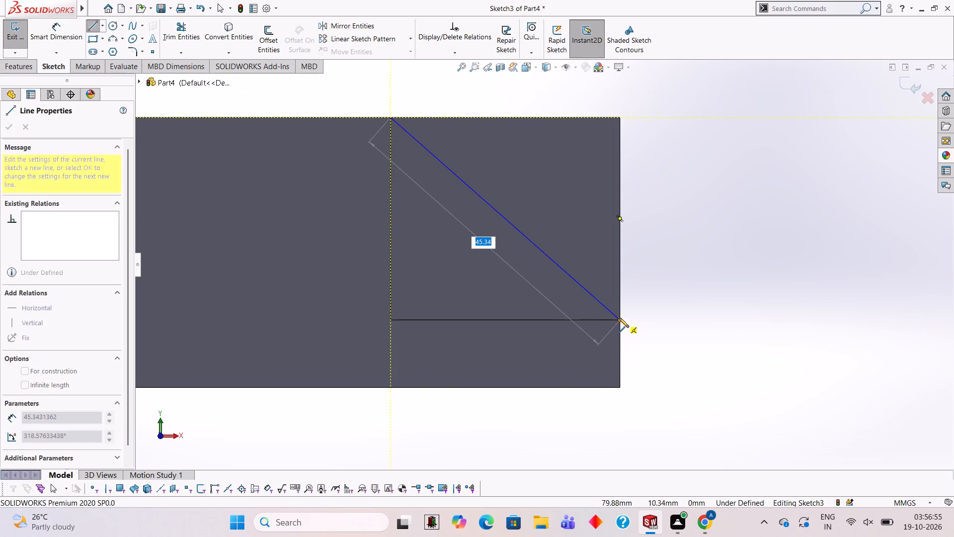
pyautogui.click(619, 318)
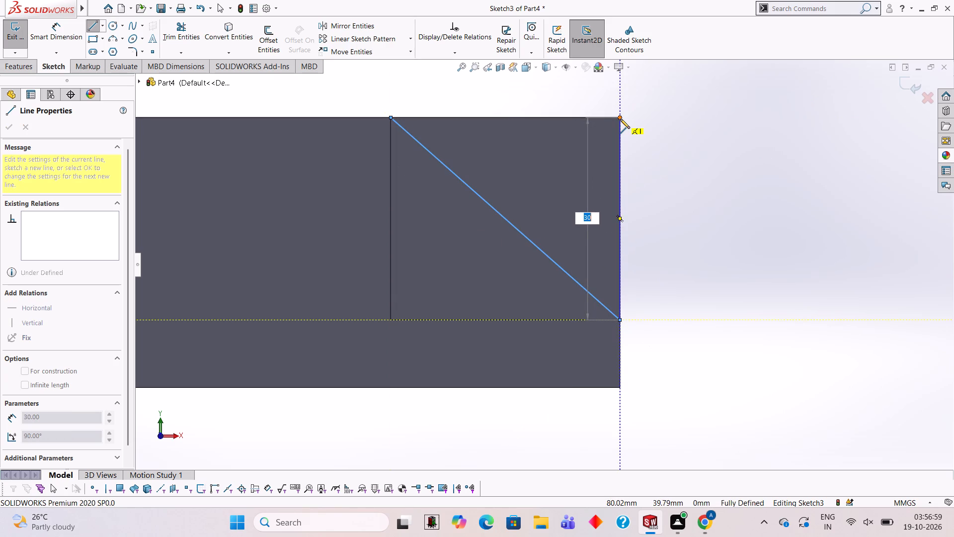
pyautogui.click(620, 117)
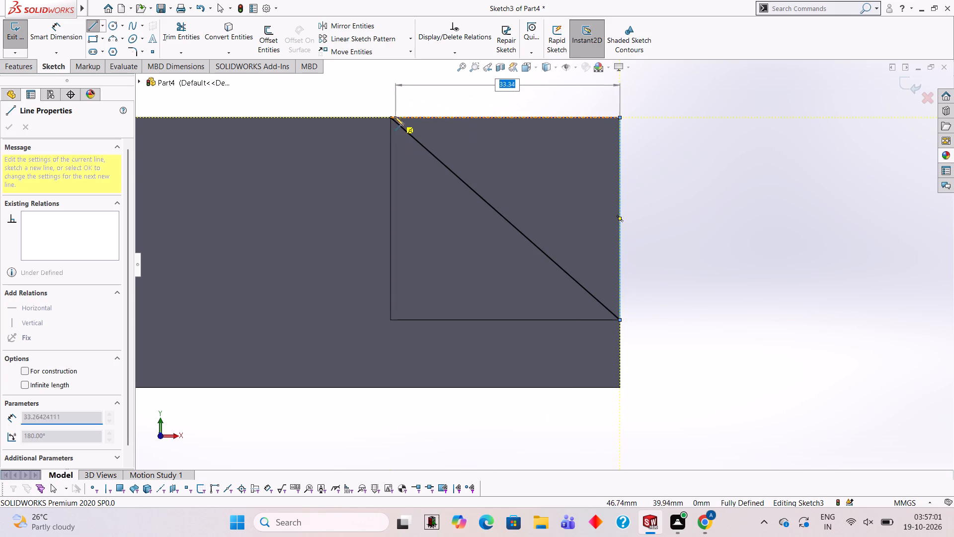
pyautogui.click(392, 118)
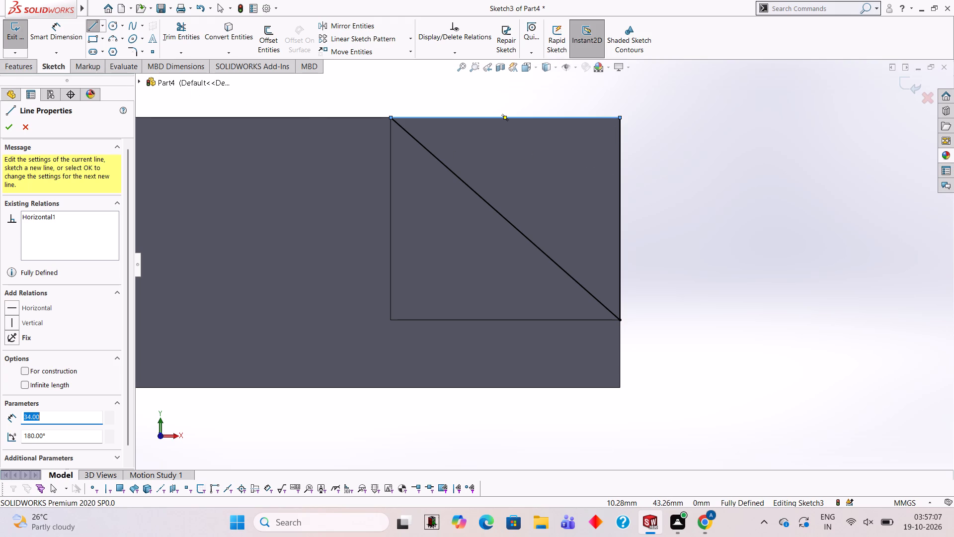
# Cut-extrude the triangle into the block with a blind depth of 22 mm.
pyautogui.click(12, 65)
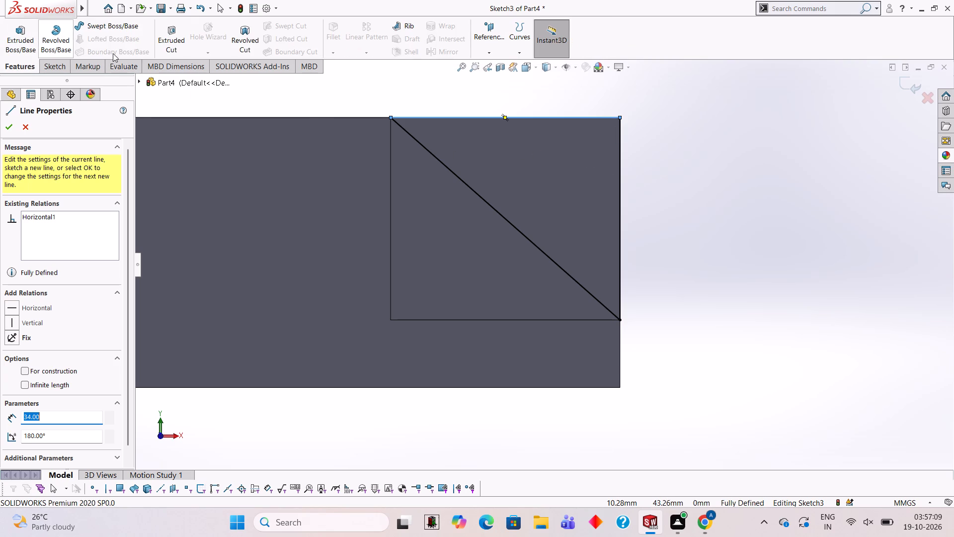
pyautogui.click(173, 39)
pyautogui.moveTo(654, 156); pyautogui.dragTo(664, 251, button='middle')
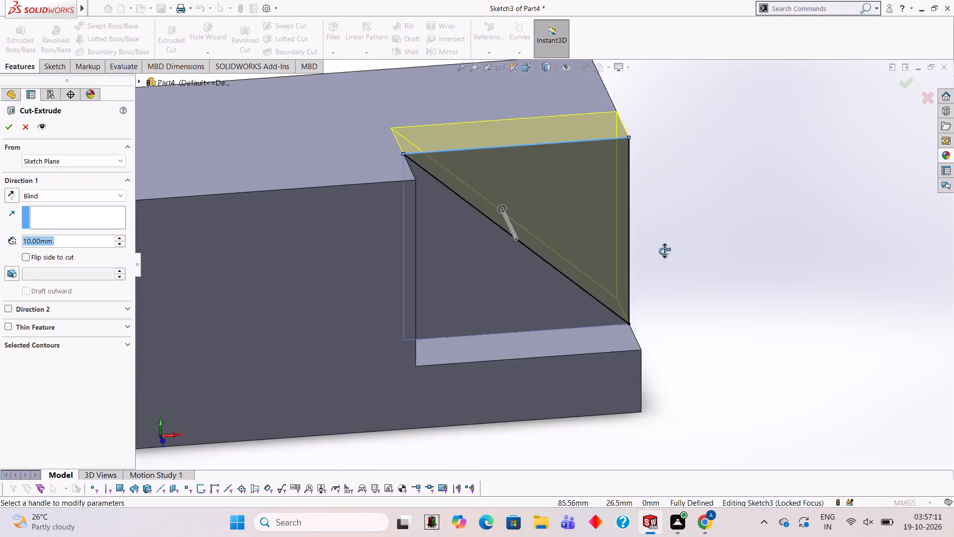
pyautogui.moveTo(664, 251); pyautogui.dragTo(655, 292, button='middle')
pyautogui.click(89, 244)
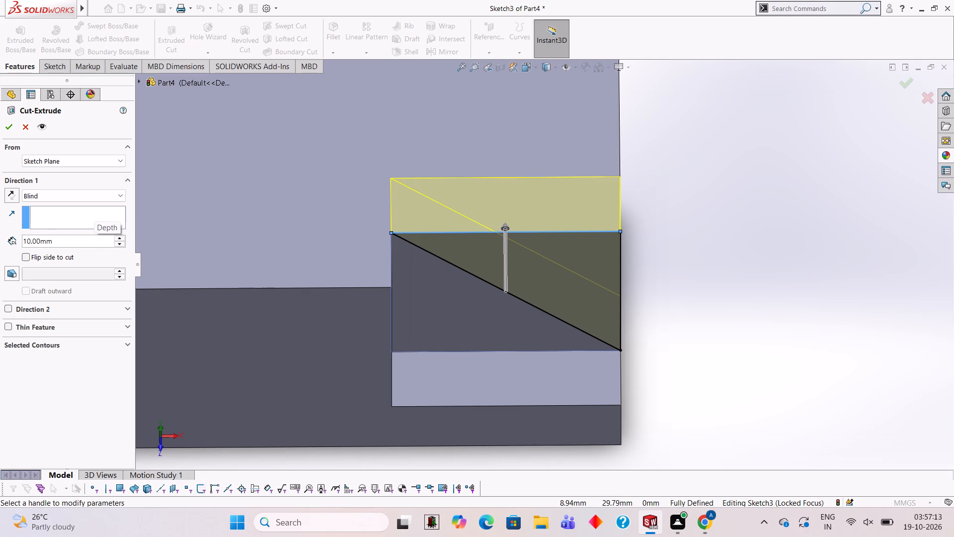
pyautogui.press('BackSpace')
pyautogui.press('BackSpace')
pyautogui.press('BackSpace')
pyautogui.press('BackSpace')
pyautogui.press('BackSpace')
pyautogui.press('BackSpace')
pyautogui.press('BackSpace')
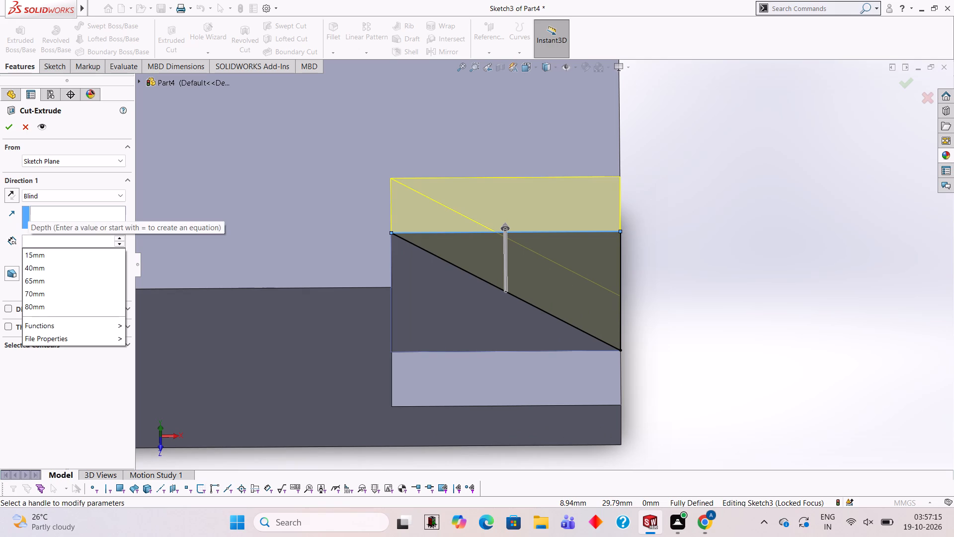
pyautogui.write('22')
pyautogui.press('Return')
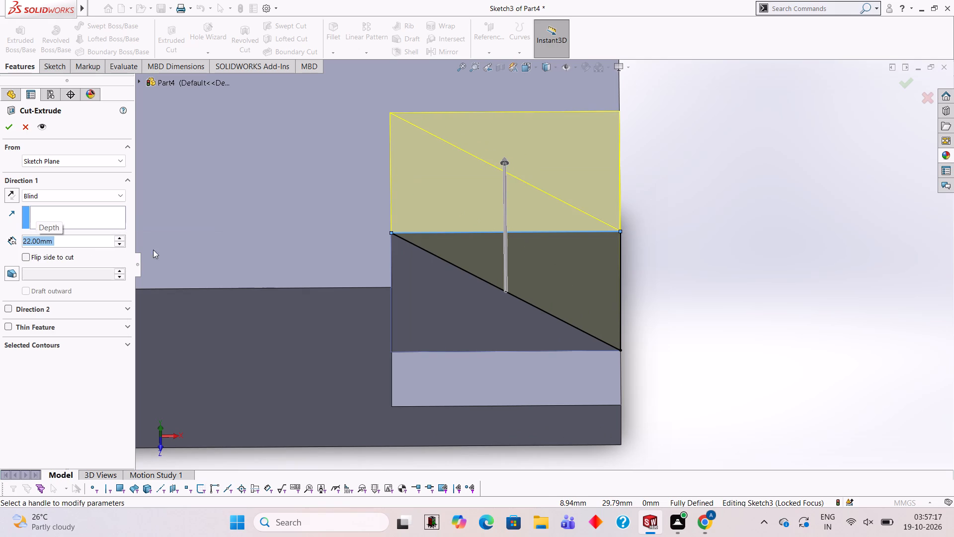
pyautogui.scroll(2, 524, 188)
pyautogui.moveTo(517, 186); pyautogui.dragTo(535, 275, button='middle')
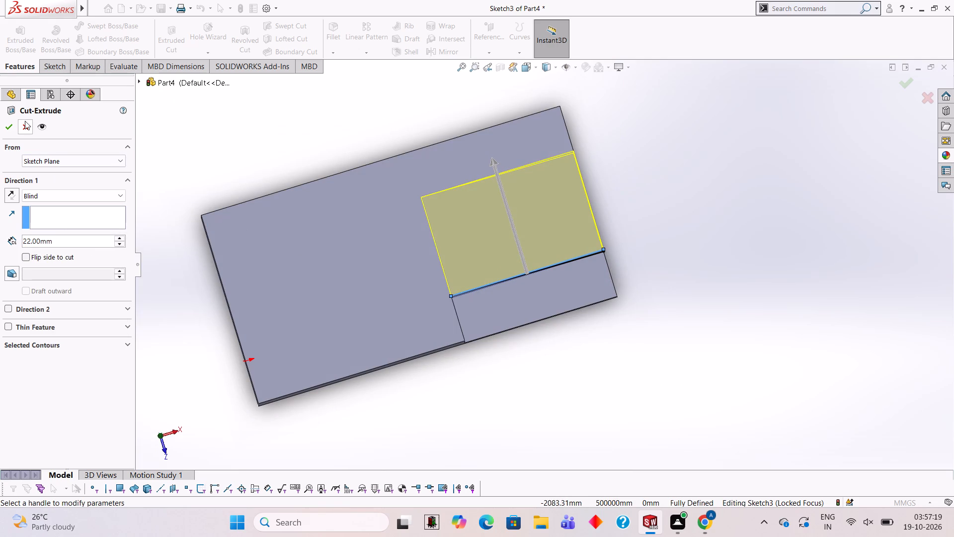
pyautogui.click(11, 126)
pyautogui.click(184, 138)
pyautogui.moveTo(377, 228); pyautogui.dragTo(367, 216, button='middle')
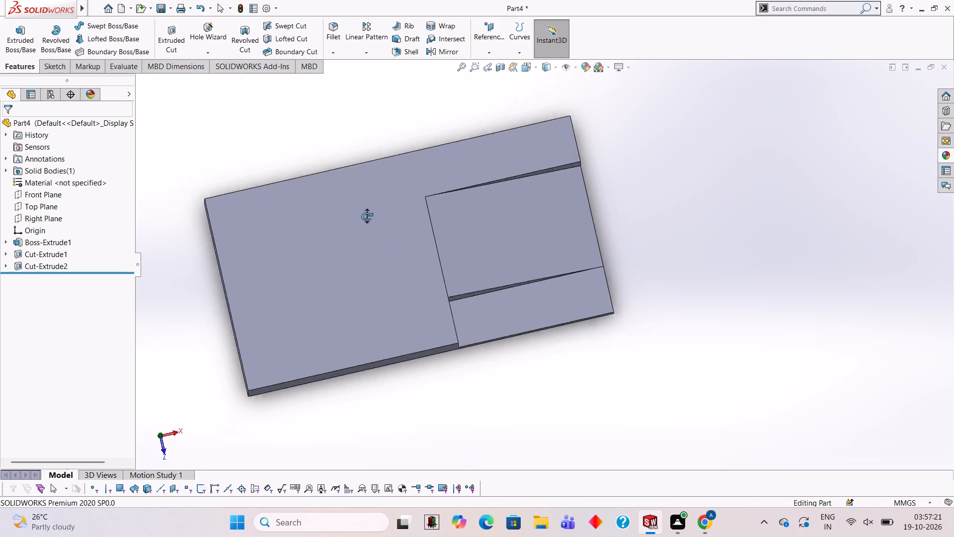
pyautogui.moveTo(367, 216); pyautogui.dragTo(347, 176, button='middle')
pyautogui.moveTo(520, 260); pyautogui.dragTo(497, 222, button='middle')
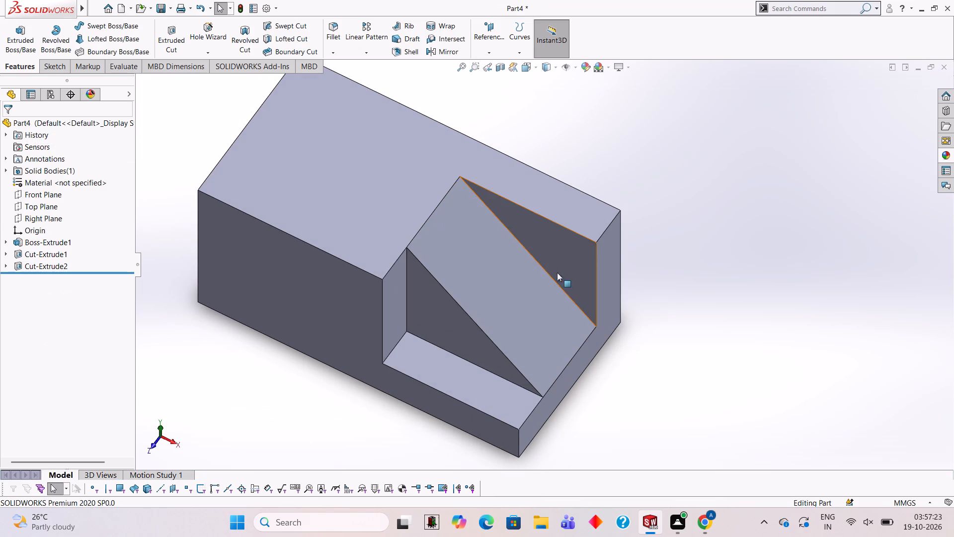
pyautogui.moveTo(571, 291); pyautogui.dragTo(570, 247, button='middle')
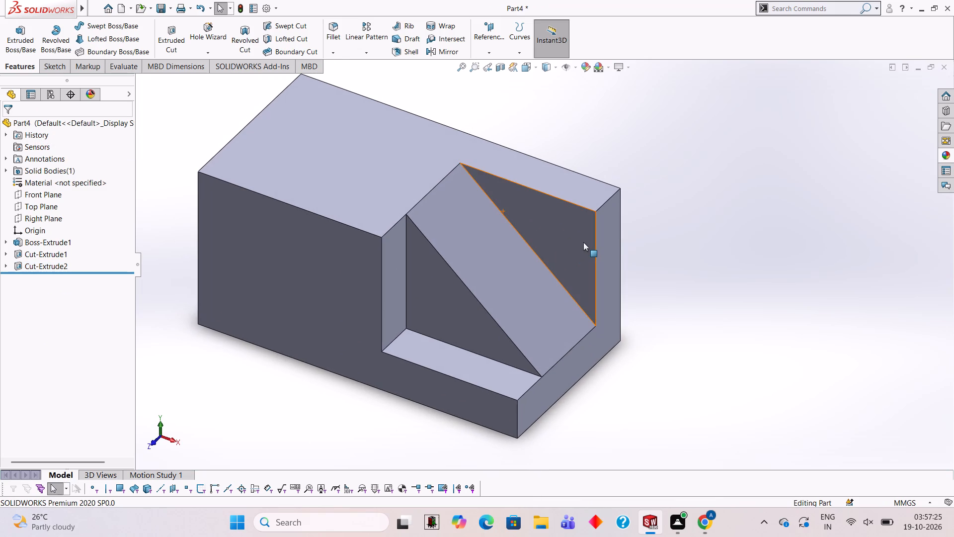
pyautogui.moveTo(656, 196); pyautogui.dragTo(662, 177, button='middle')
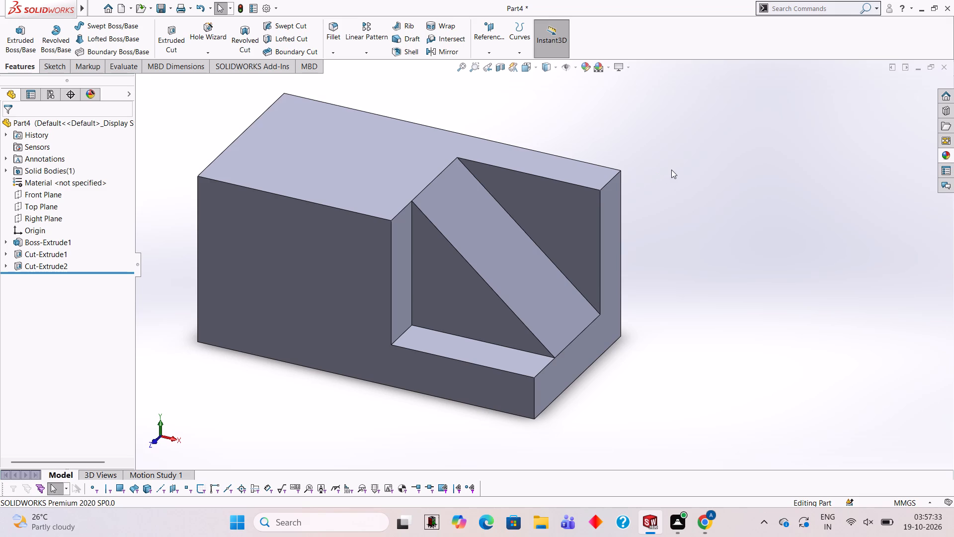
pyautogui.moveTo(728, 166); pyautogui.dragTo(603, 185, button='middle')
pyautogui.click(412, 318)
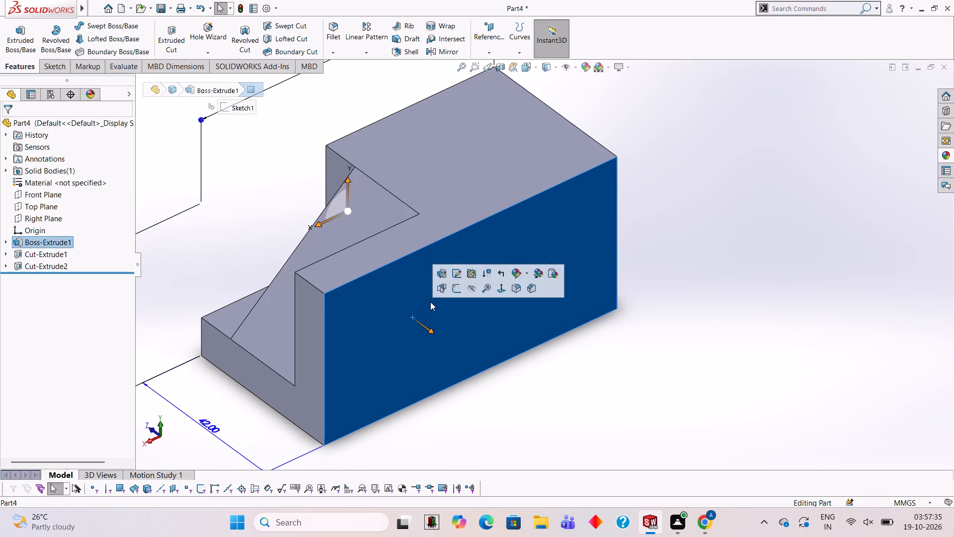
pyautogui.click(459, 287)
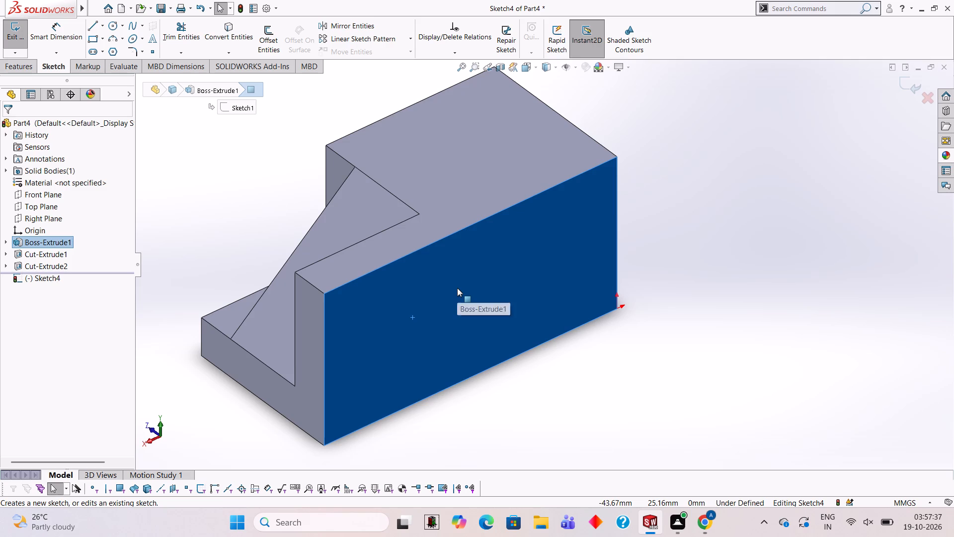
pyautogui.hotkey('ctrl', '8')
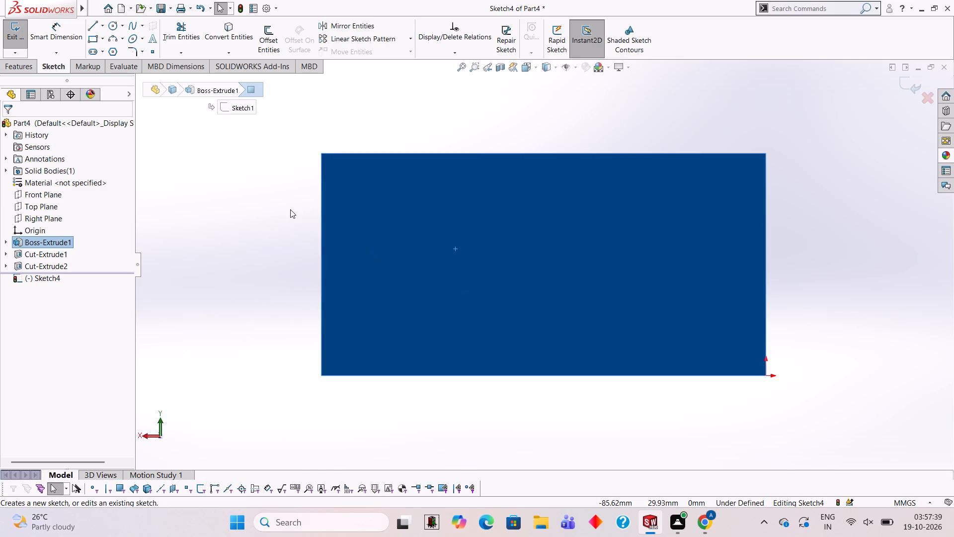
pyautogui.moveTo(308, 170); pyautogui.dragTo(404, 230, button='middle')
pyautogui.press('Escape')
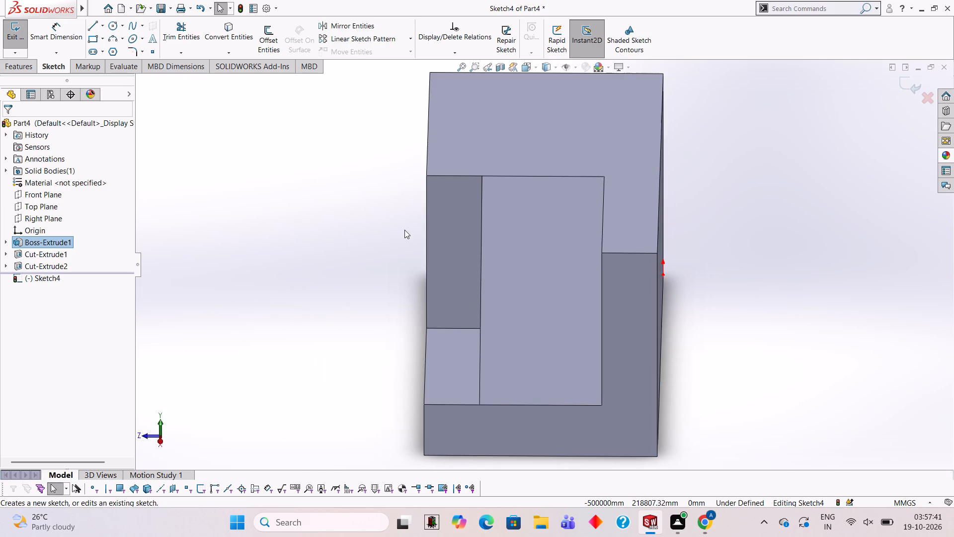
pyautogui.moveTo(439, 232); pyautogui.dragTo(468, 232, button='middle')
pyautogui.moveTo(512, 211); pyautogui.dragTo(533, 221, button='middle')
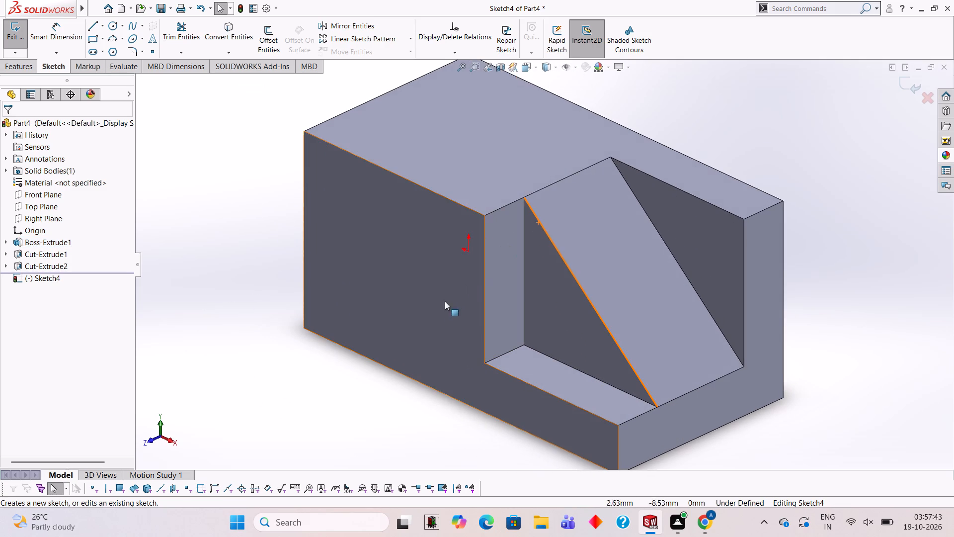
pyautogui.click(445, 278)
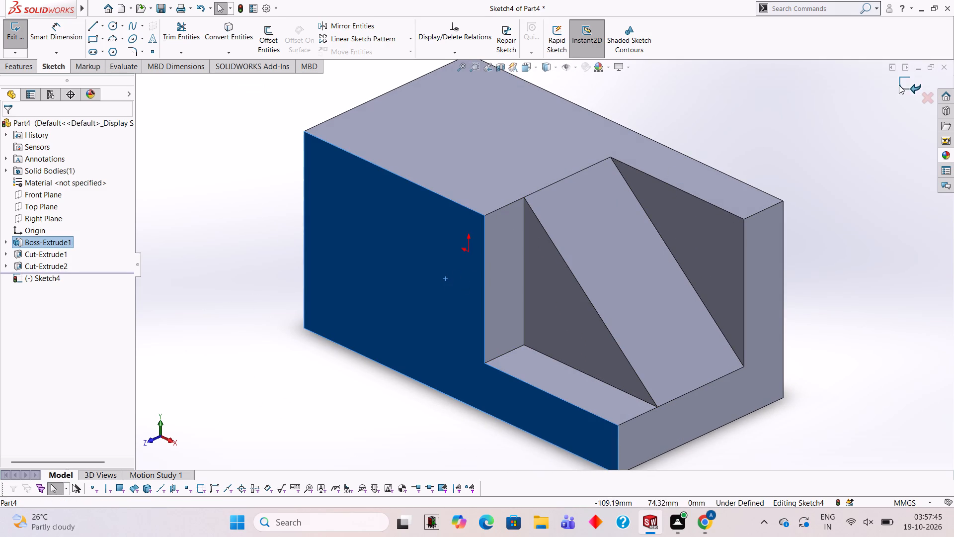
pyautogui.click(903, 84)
# On the block's front face, sketch a three-point arc of radius 24 mm between the corner cut's upper-left and lower-right corners.
pyautogui.click(388, 241)
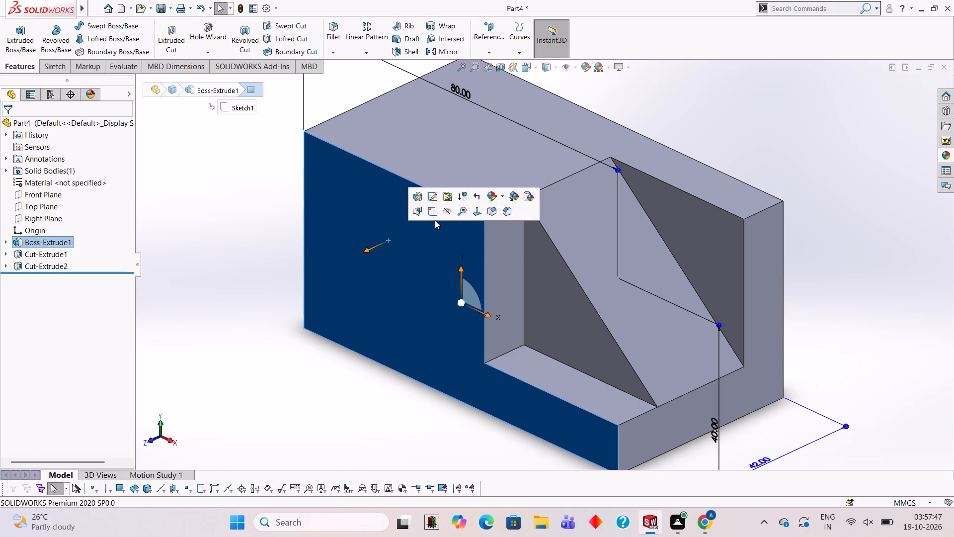
pyautogui.click(431, 210)
pyautogui.hotkey('ctrl', '8')
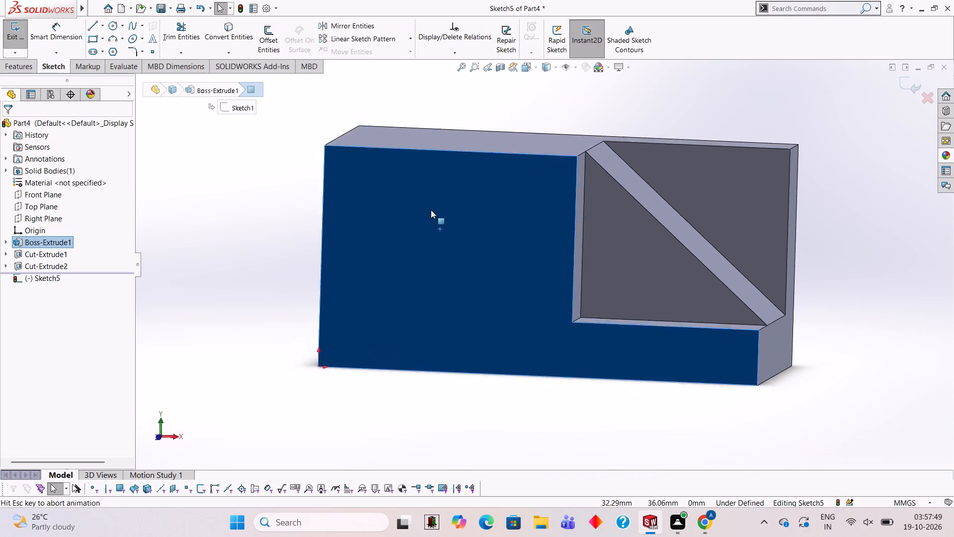
pyautogui.scroll(3, 699, 260)
pyautogui.scroll(-3, 709, 254)
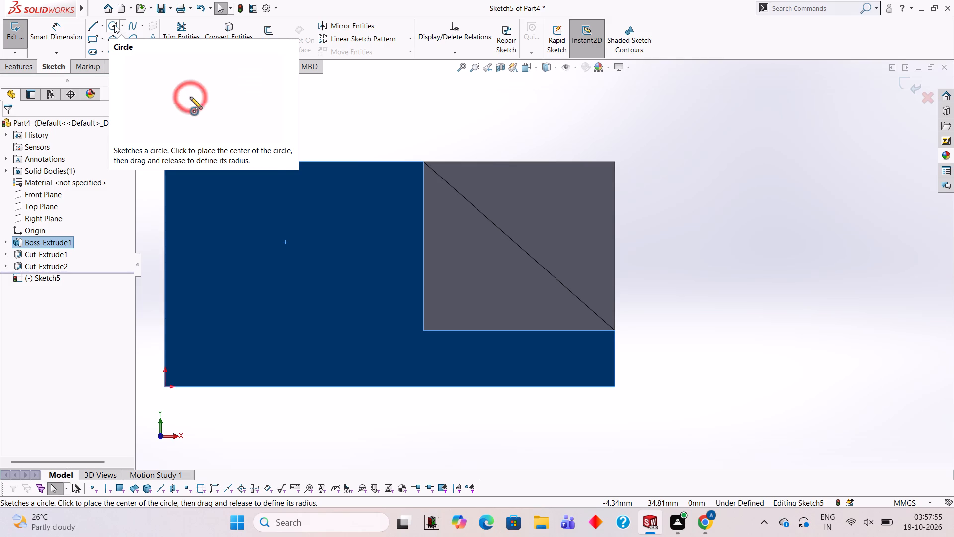
pyautogui.click(116, 40)
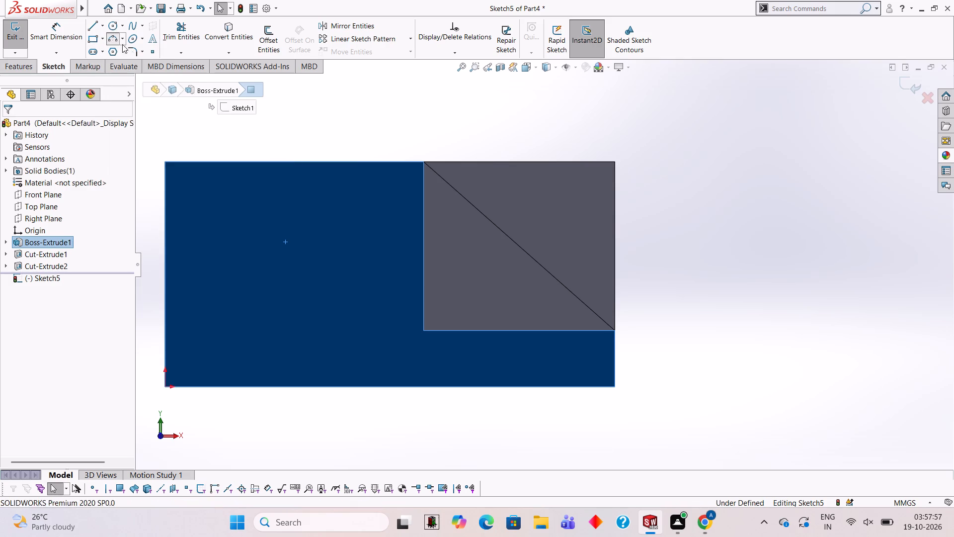
pyautogui.click(424, 163)
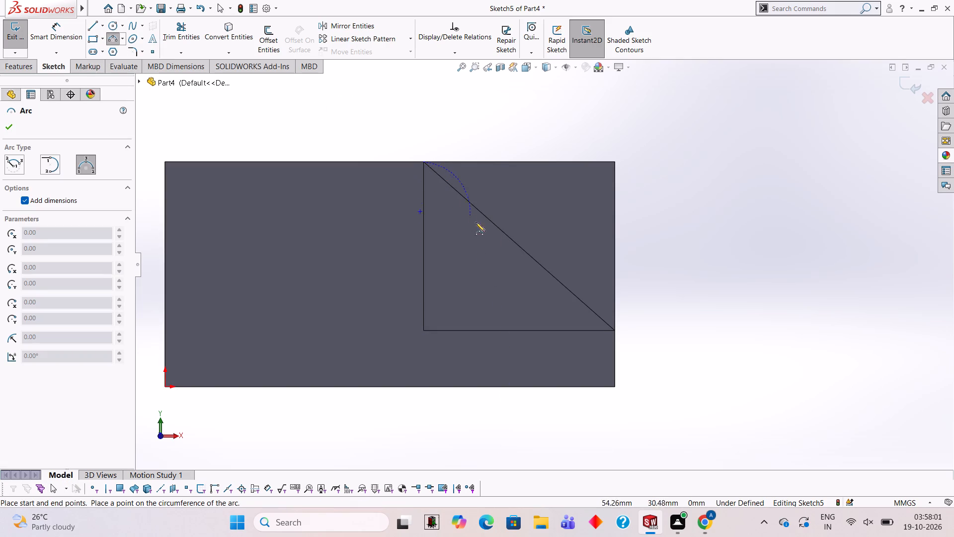
pyautogui.click(613, 332)
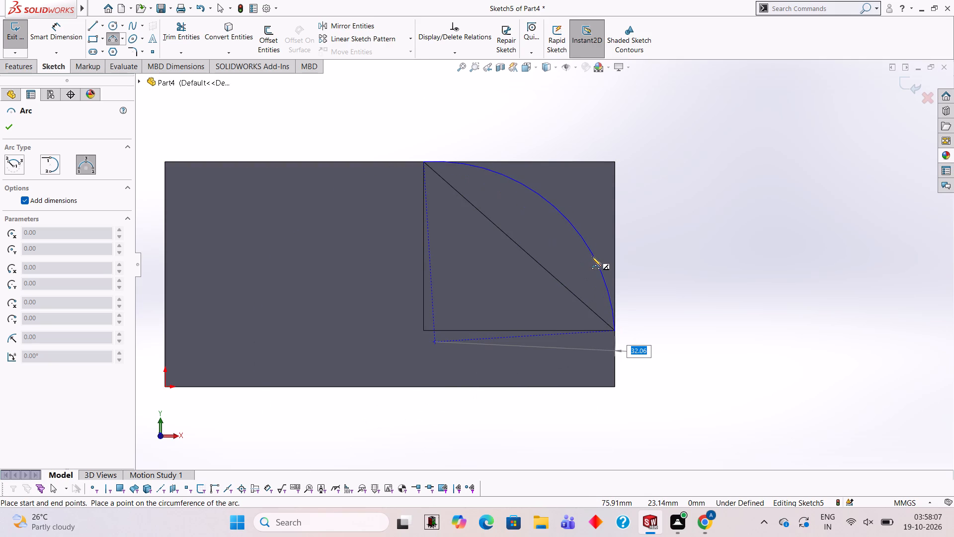
pyautogui.write('24')
pyautogui.press('Return')
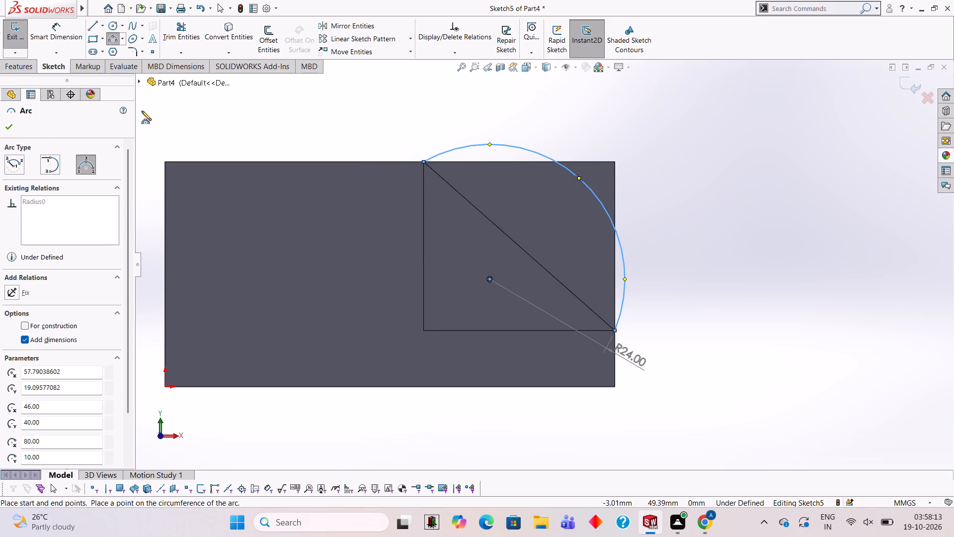
pyautogui.press('Escape')
# Make the arc tangent to the front face's top edge.
pyautogui.click(330, 161)
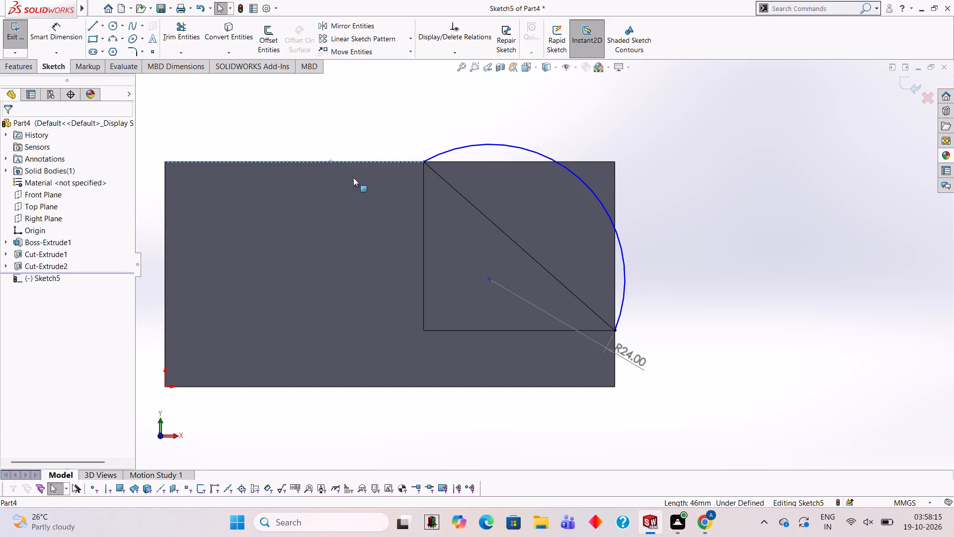
pyautogui.keyDown('ctrl'); pyautogui.click(445, 152); pyautogui.keyUp('ctrl')
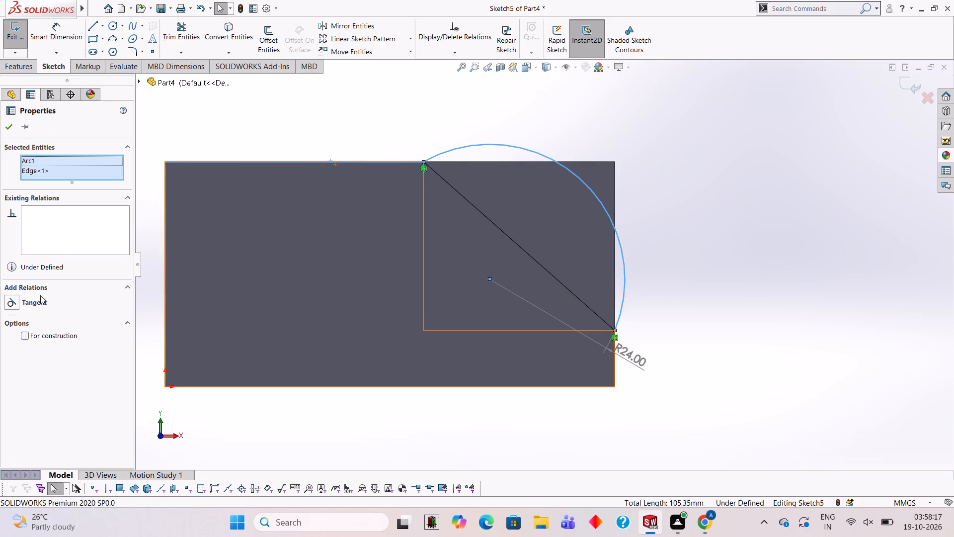
pyautogui.keyDown('ctrl'); pyautogui.click(39, 303); pyautogui.keyUp('ctrl')
pyautogui.press('Escape')
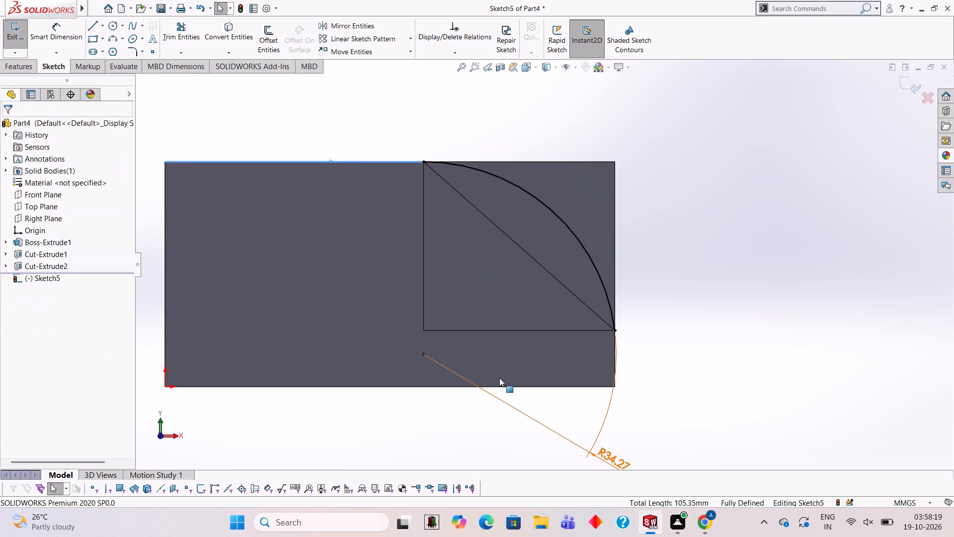
# Examine the arc and its lower end where it meets the block's right edge.
pyautogui.moveTo(615, 344); pyautogui.dragTo(616, 345)
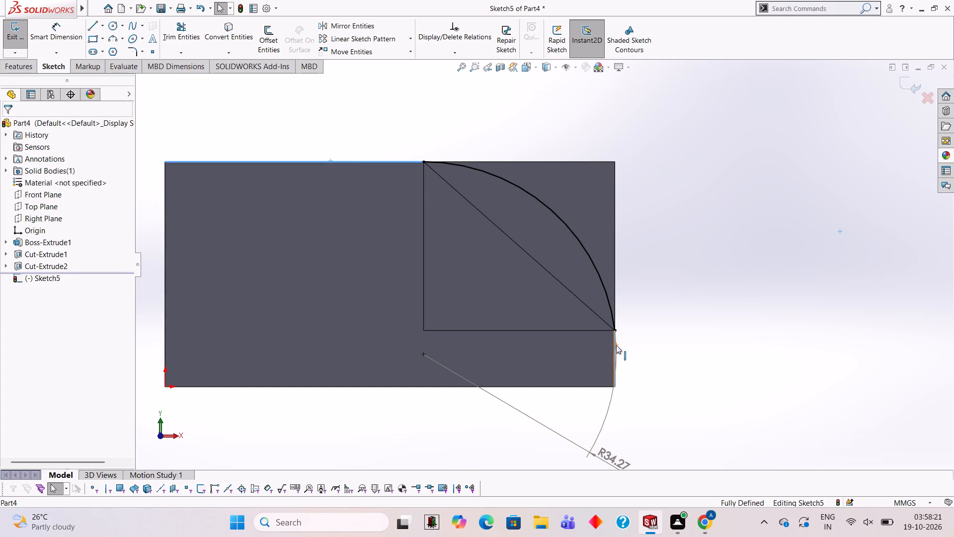
pyautogui.moveTo(616, 345); pyautogui.dragTo(621, 349)
pyautogui.keyDown('ctrl'); pyautogui.click(605, 290); pyautogui.keyUp('ctrl')
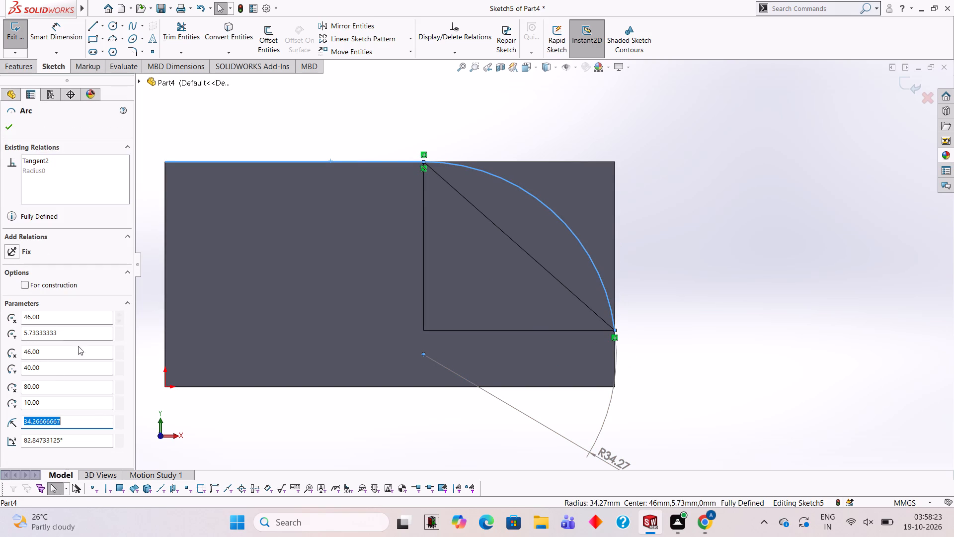
pyautogui.press('Escape')
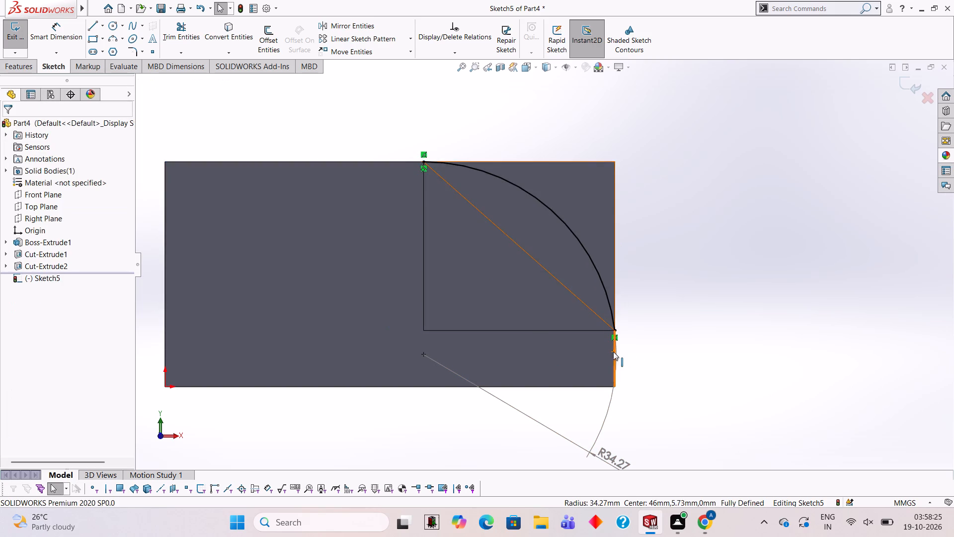
pyautogui.scroll(2, 618, 348)
pyautogui.scroll(-3, 621, 327)
pyautogui.scroll(-2, 580, 298)
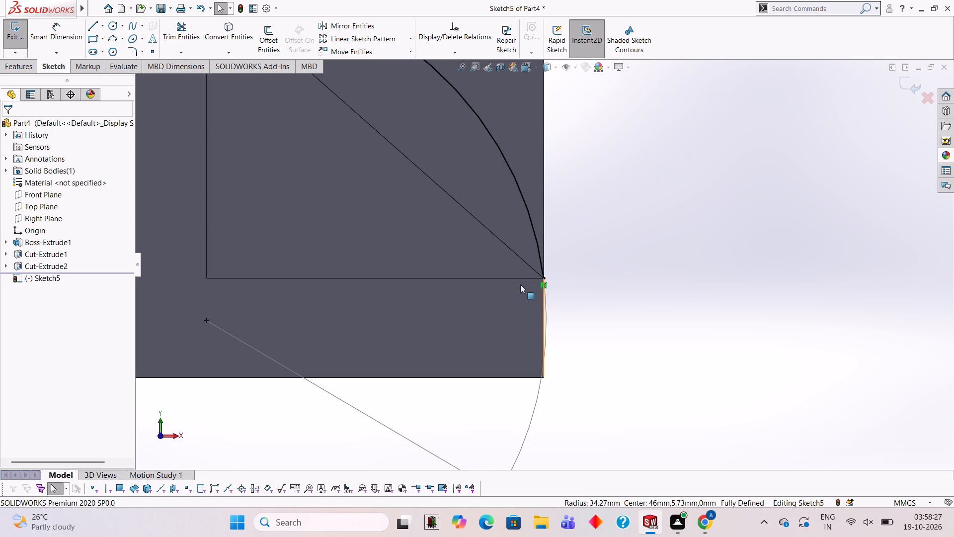
pyautogui.scroll(-5, 524, 272)
pyautogui.scroll(-17, 591, 280)
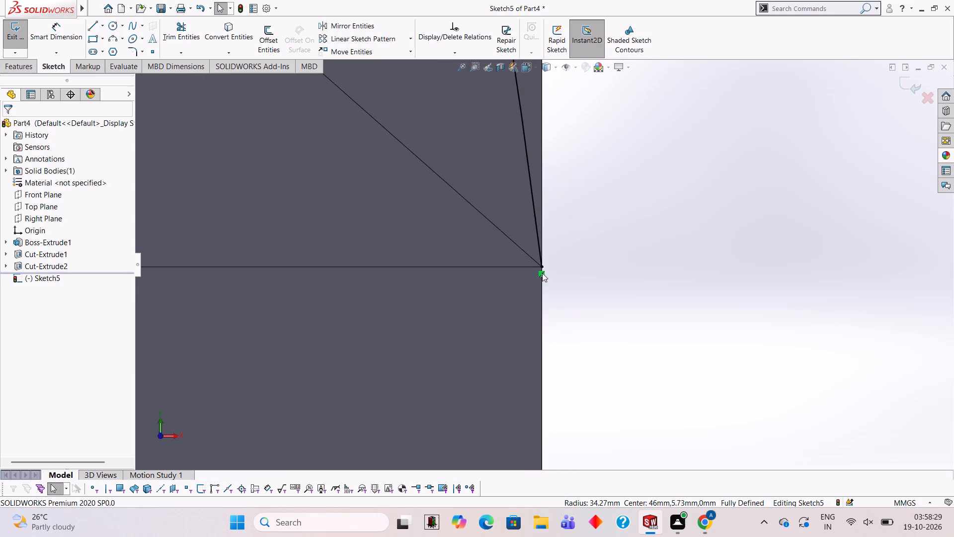
pyautogui.scroll(-7, 542, 273)
pyautogui.scroll(5, 553, 228)
pyautogui.scroll(-1, 555, 226)
pyautogui.scroll(18, 555, 226)
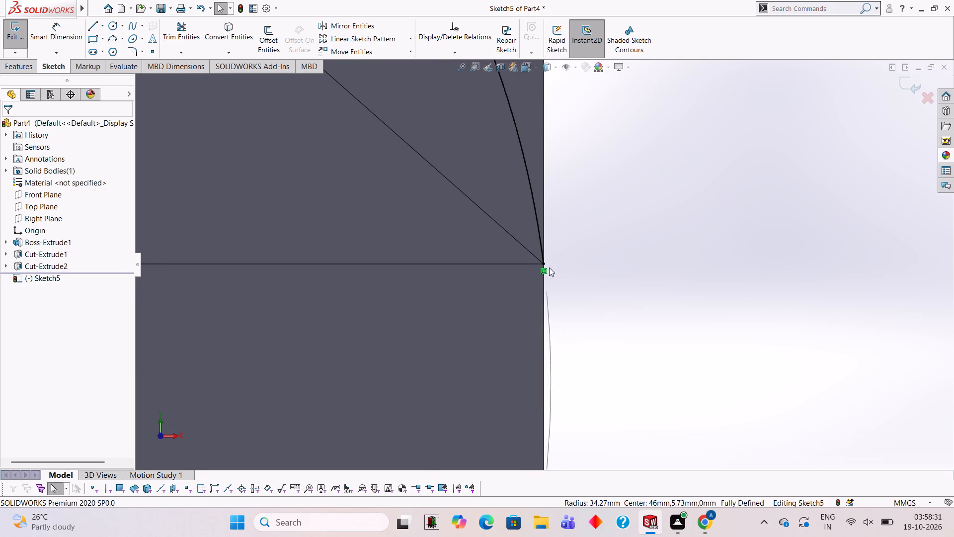
pyautogui.scroll(13, 549, 268)
pyautogui.scroll(-2, 551, 272)
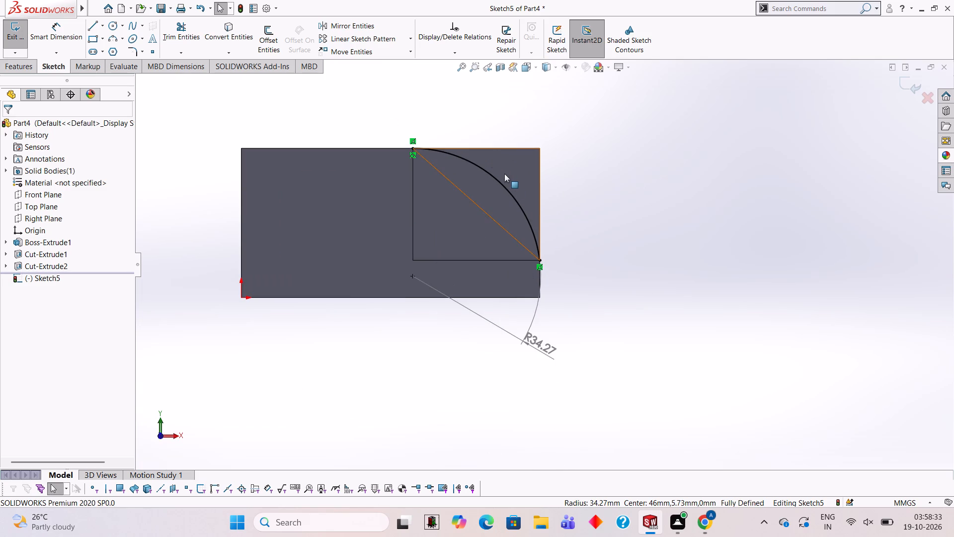
pyautogui.scroll(-2, 516, 189)
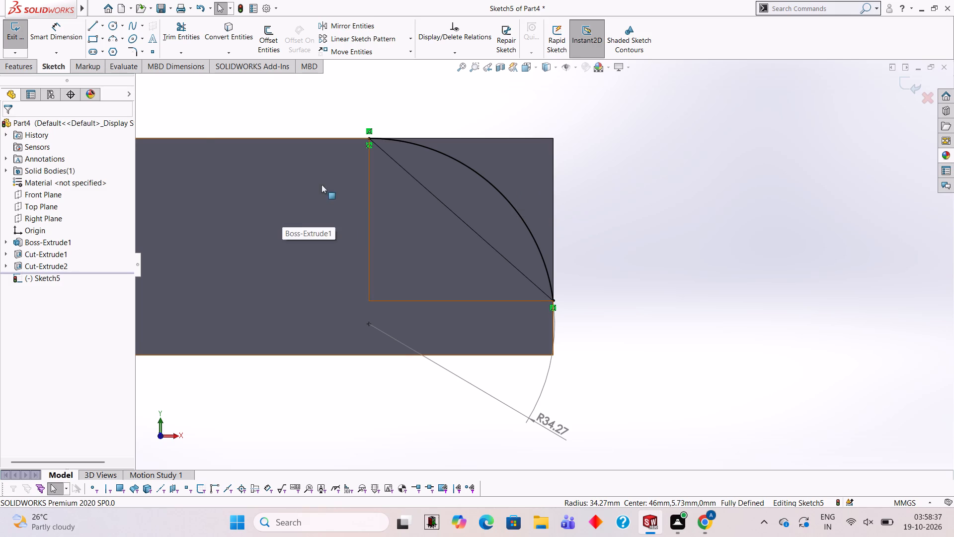
# Close the arc profile with a vertical line and a 34 mm horizontal line along the corner cut's edges.
pyautogui.click(96, 24)
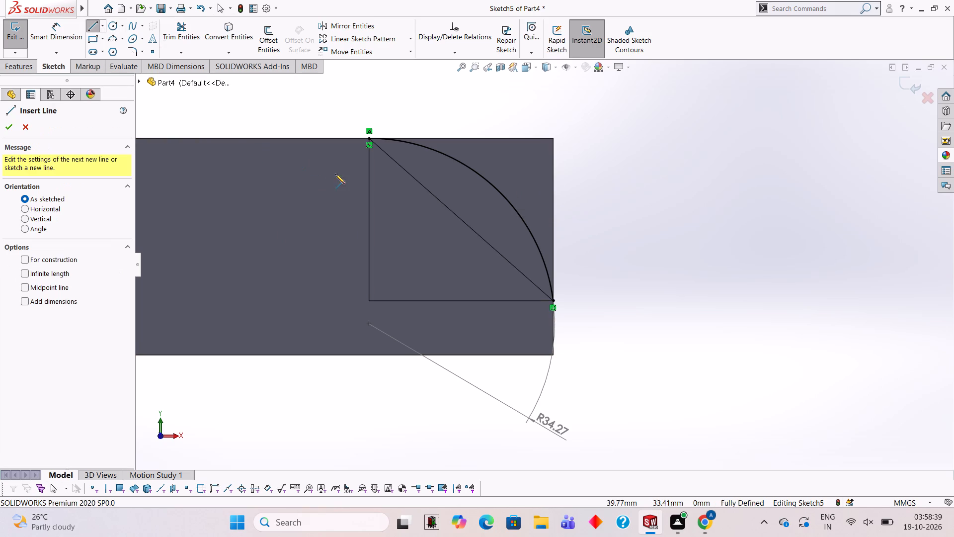
pyautogui.click(368, 139)
pyautogui.click(369, 300)
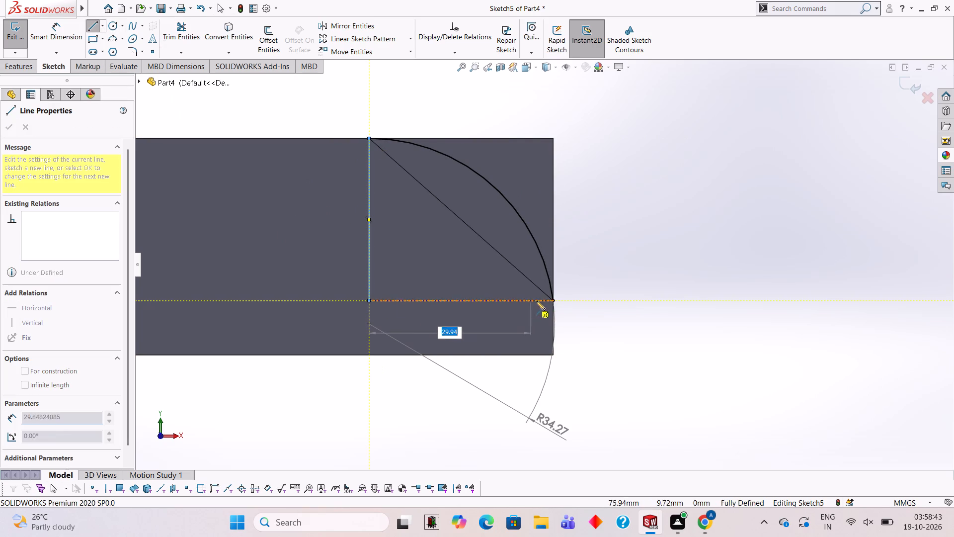
pyautogui.click(552, 301)
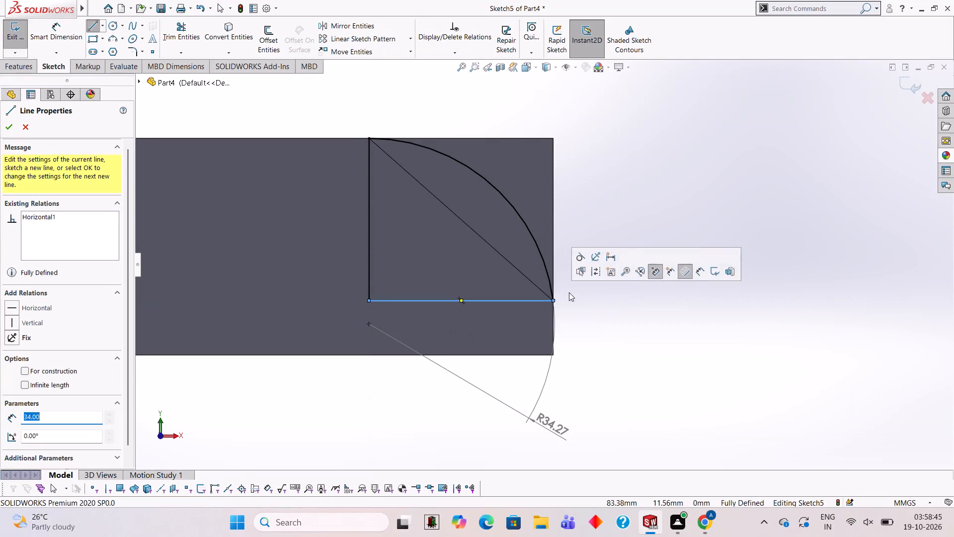
pyautogui.press('Escape')
# Boss-extrude the closed arc profile with a blind depth of 10 mm, reversed to go inward into the corner cut.
pyautogui.click(28, 67)
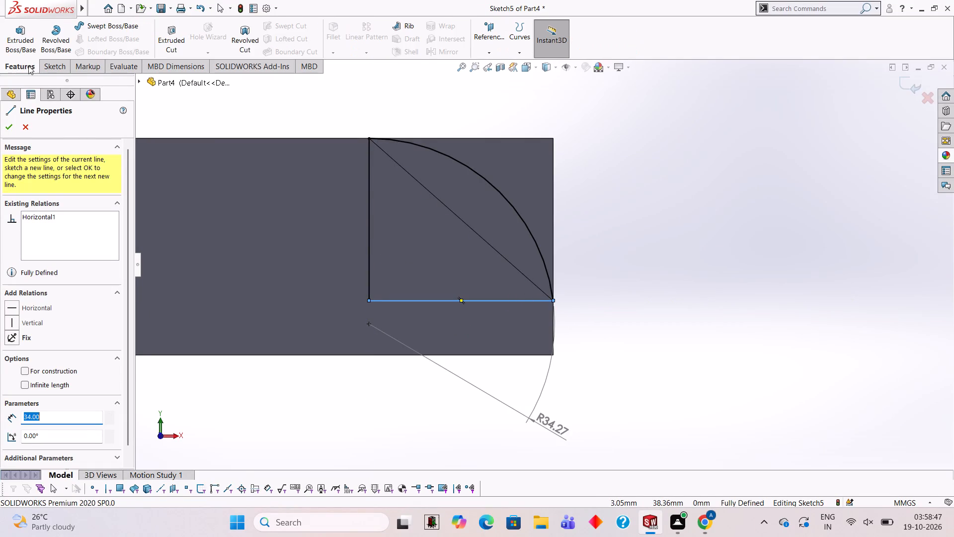
pyautogui.click(31, 37)
pyautogui.moveTo(615, 168); pyautogui.dragTo(600, 291, button='middle')
pyautogui.click(8, 201)
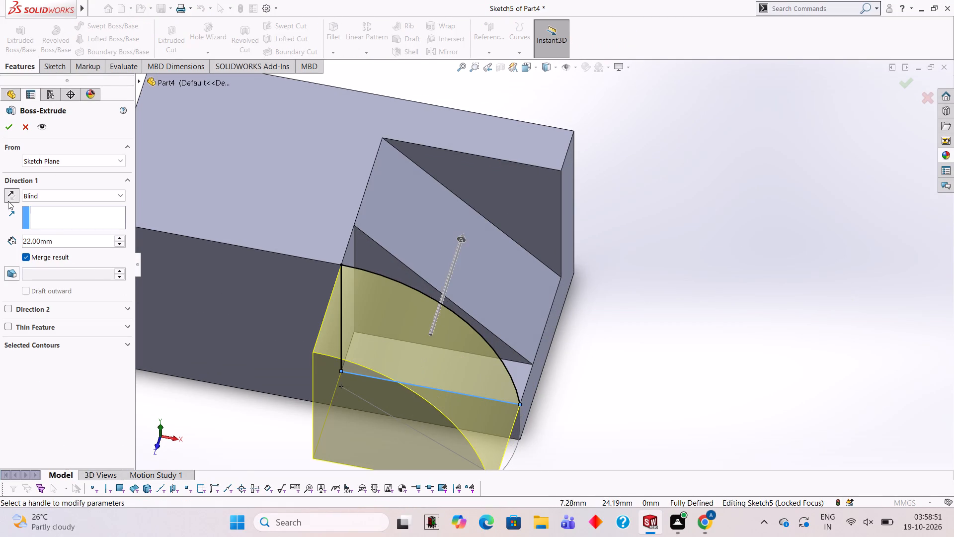
pyautogui.click(65, 241)
pyautogui.press('BackSpace')
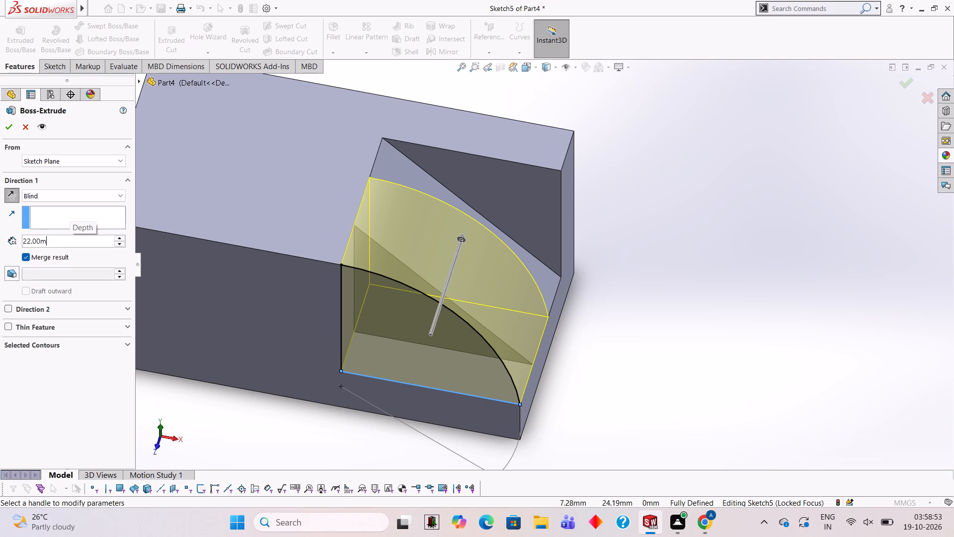
pyautogui.press('BackSpace')
pyautogui.press('BackSpace')
pyautogui.press('BackSpace')
pyautogui.press('BackSpace')
pyautogui.press('BackSpace')
pyautogui.press('BackSpace')
pyautogui.write('10')
pyautogui.press('Return')
pyautogui.click(4, 127)
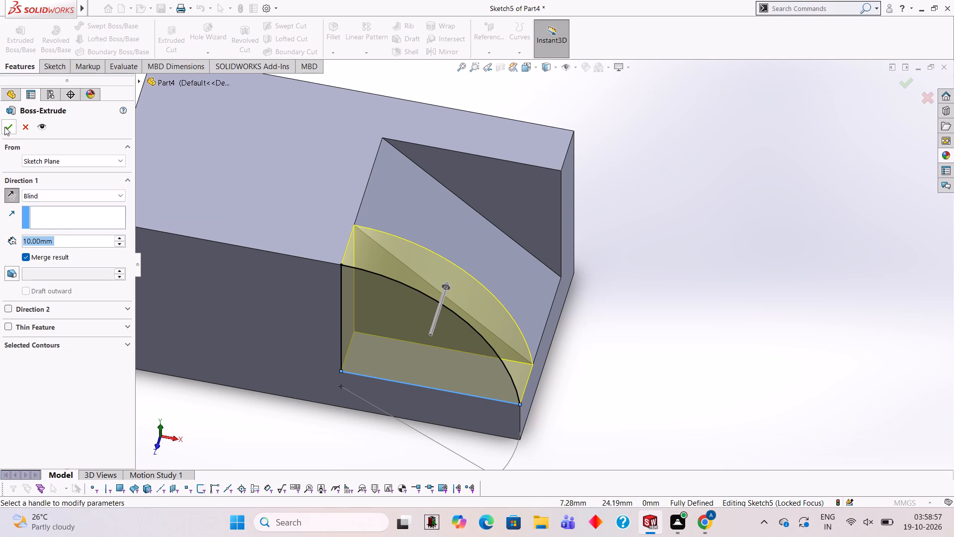
pyautogui.click(645, 178)
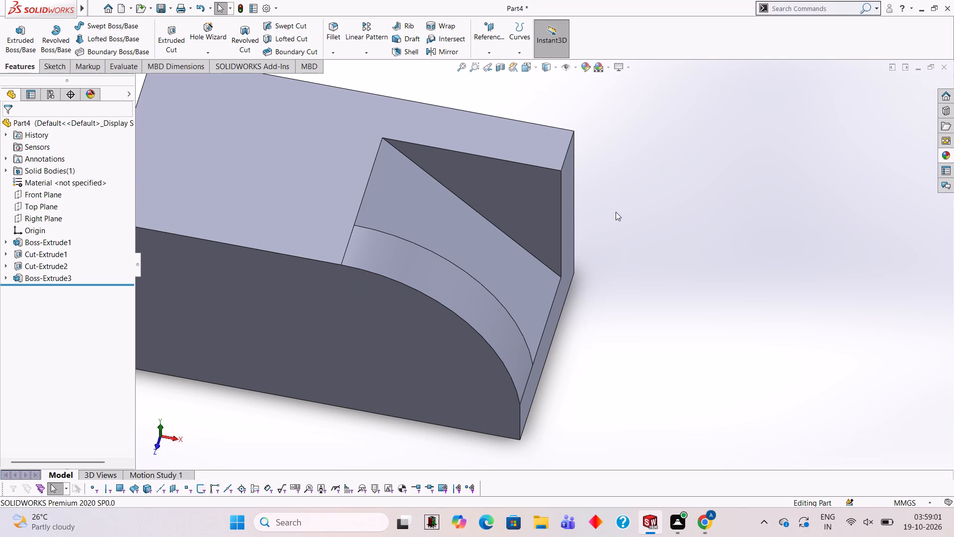
# Open a sketch on the block's rear 80 x 40 mm face, viewed face-on, and start the Line tool.
pyautogui.moveTo(734, 142); pyautogui.dragTo(727, 140, button='middle')
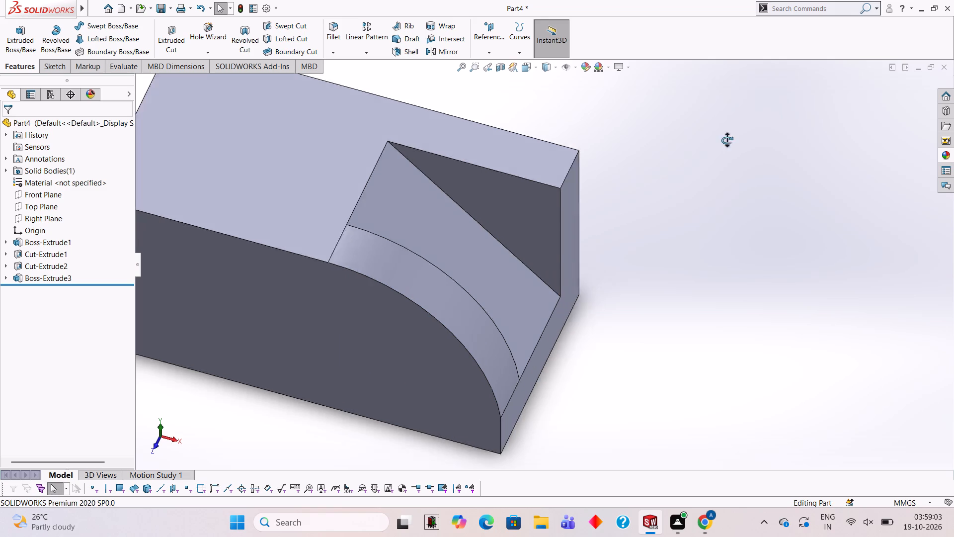
pyautogui.moveTo(727, 140); pyautogui.dragTo(698, 130, button='middle')
pyautogui.scroll(2, 599, 276)
pyautogui.moveTo(591, 269); pyautogui.dragTo(571, 257, button='middle')
pyautogui.moveTo(569, 216); pyautogui.dragTo(545, 201, button='middle')
pyautogui.moveTo(537, 239); pyautogui.dragTo(606, 212, button='middle')
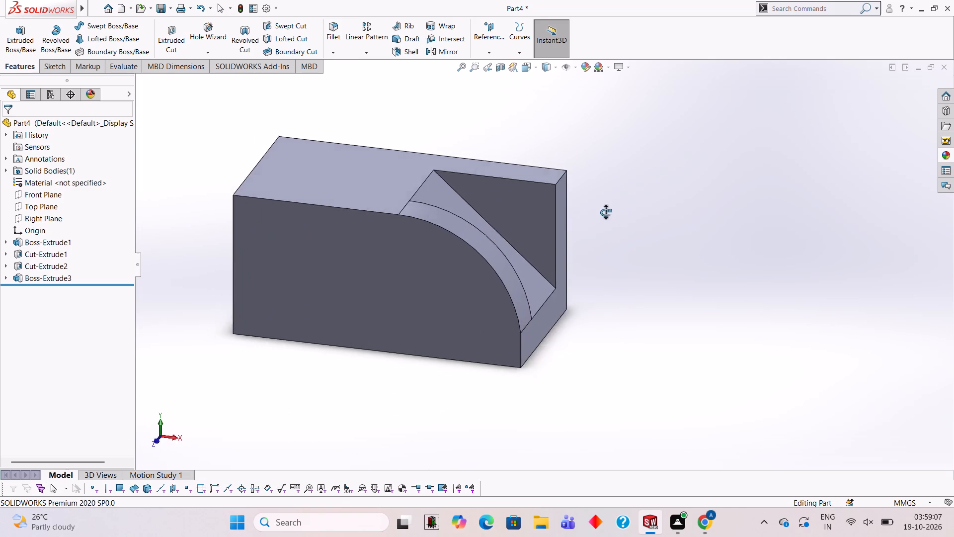
pyautogui.moveTo(606, 212); pyautogui.dragTo(574, 214, button='middle')
pyautogui.moveTo(610, 220); pyautogui.dragTo(526, 203, button='middle')
pyautogui.moveTo(574, 238); pyautogui.dragTo(547, 223, button='middle')
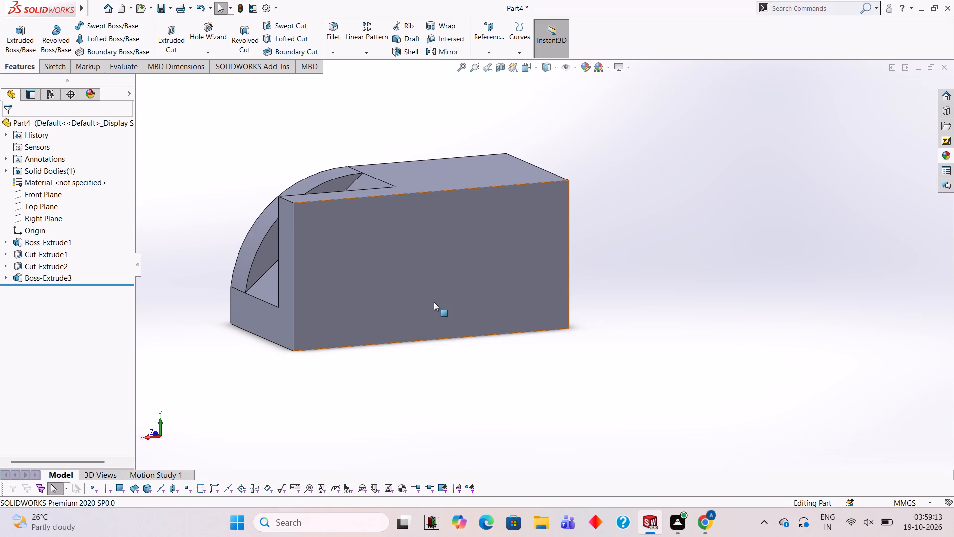
pyautogui.click(387, 249)
pyautogui.click(433, 220)
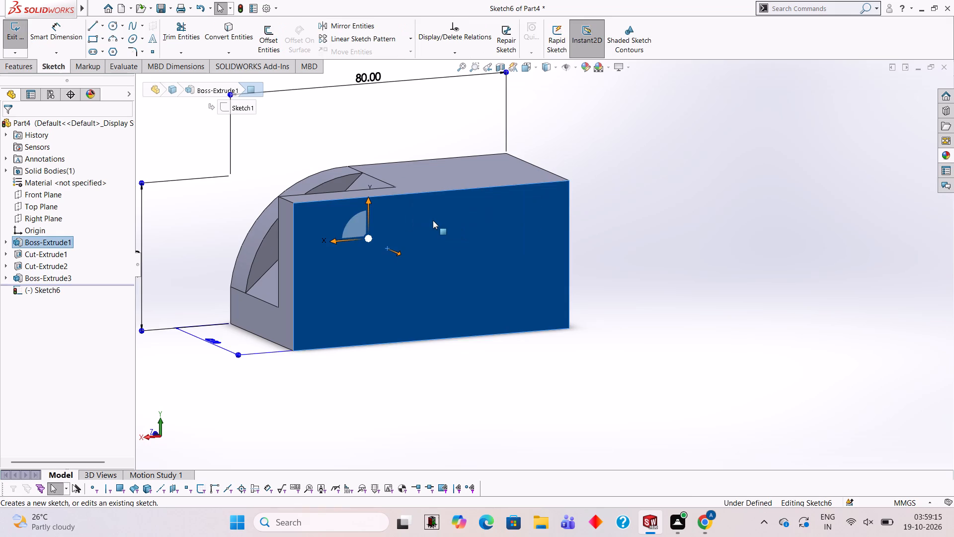
pyautogui.hotkey('ctrl', '8')
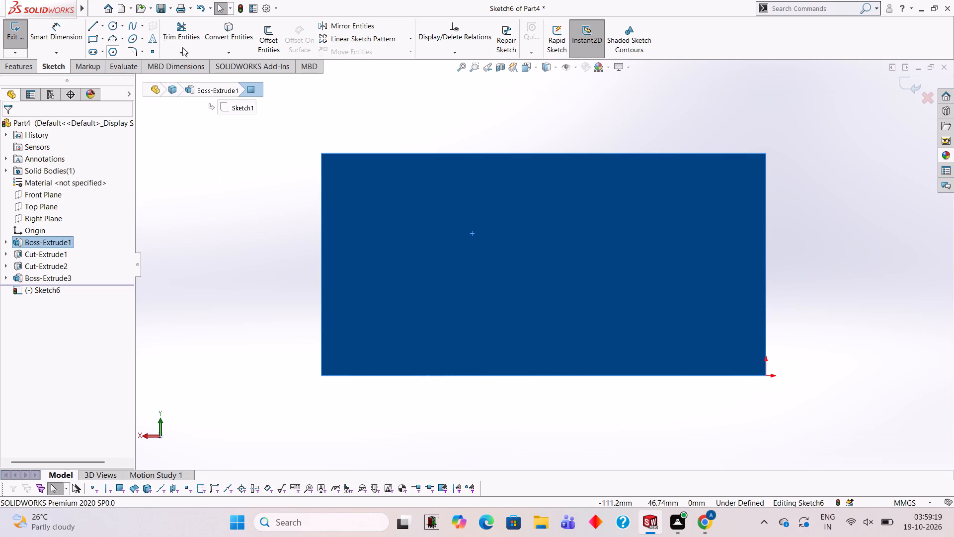
pyautogui.click(118, 25)
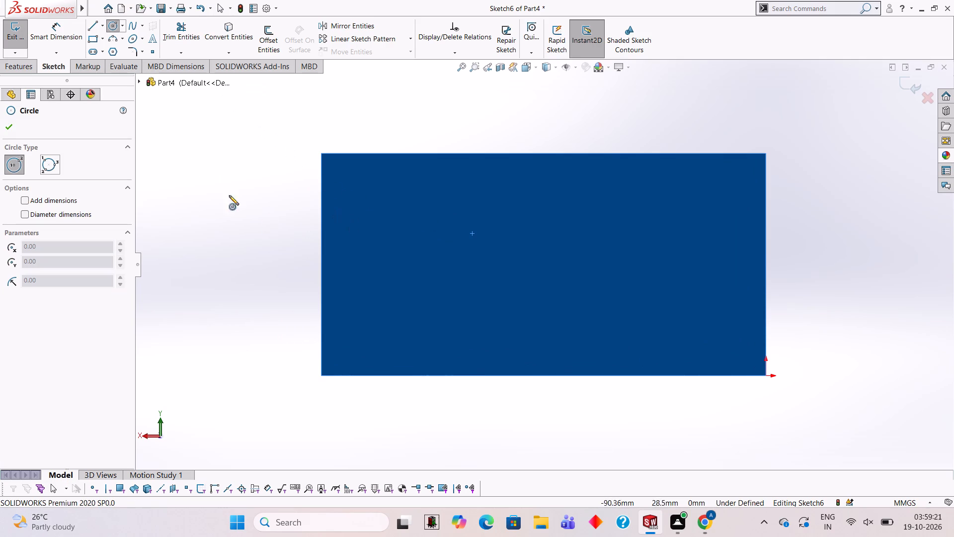
pyautogui.click(96, 21)
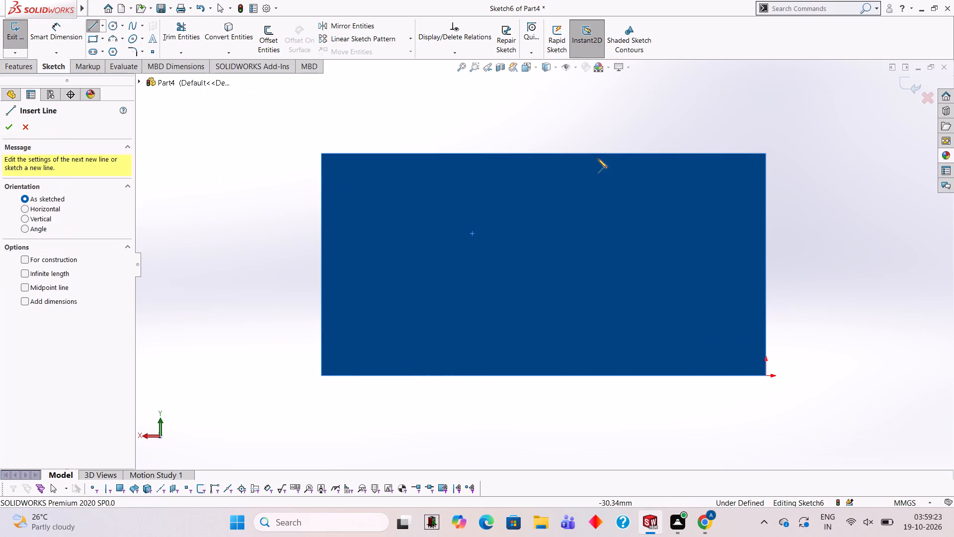
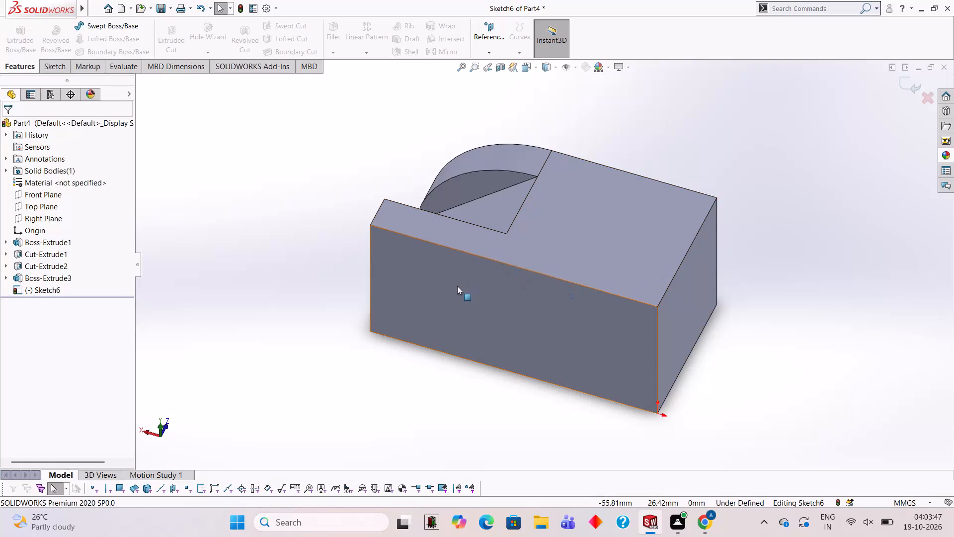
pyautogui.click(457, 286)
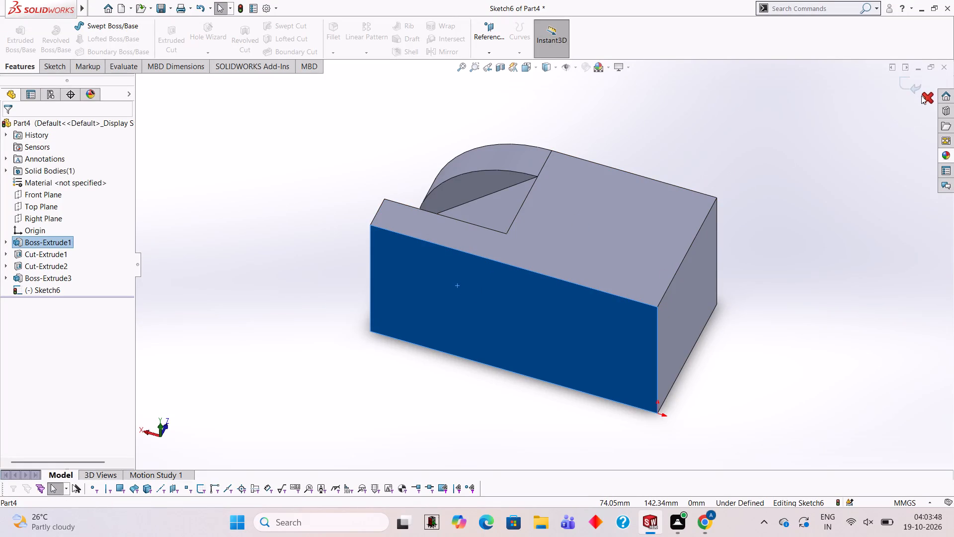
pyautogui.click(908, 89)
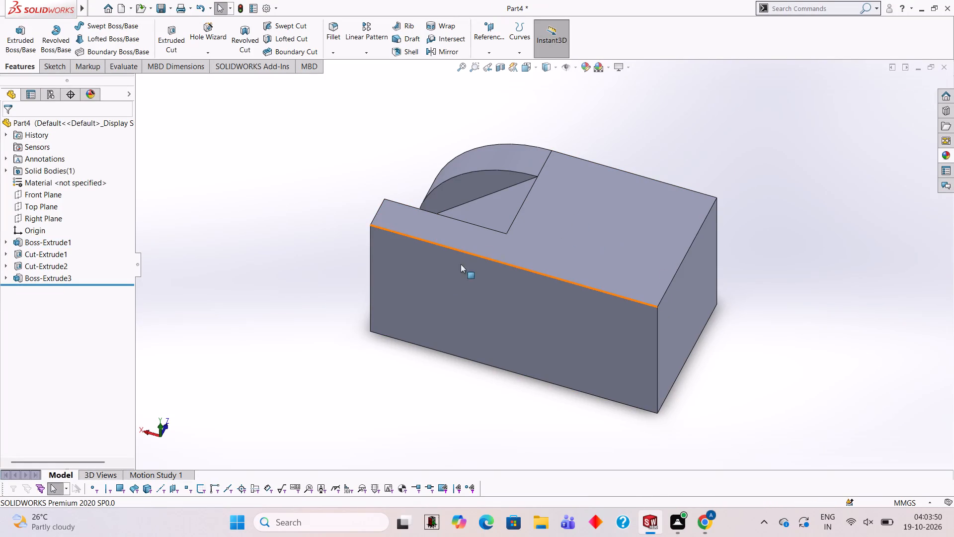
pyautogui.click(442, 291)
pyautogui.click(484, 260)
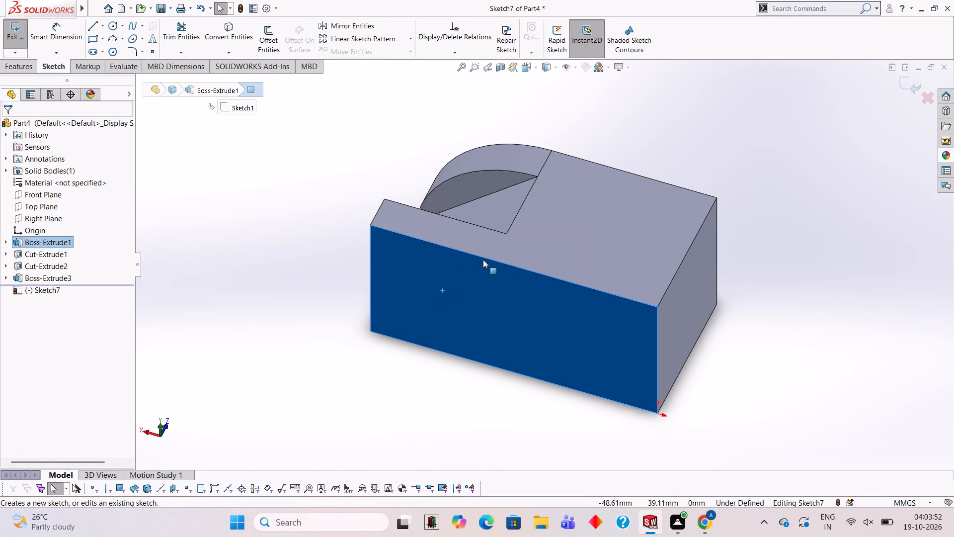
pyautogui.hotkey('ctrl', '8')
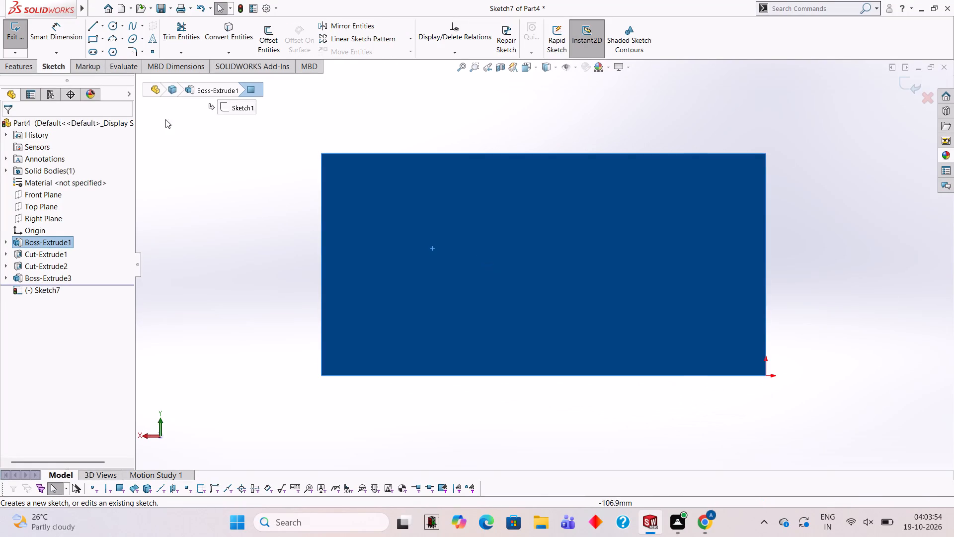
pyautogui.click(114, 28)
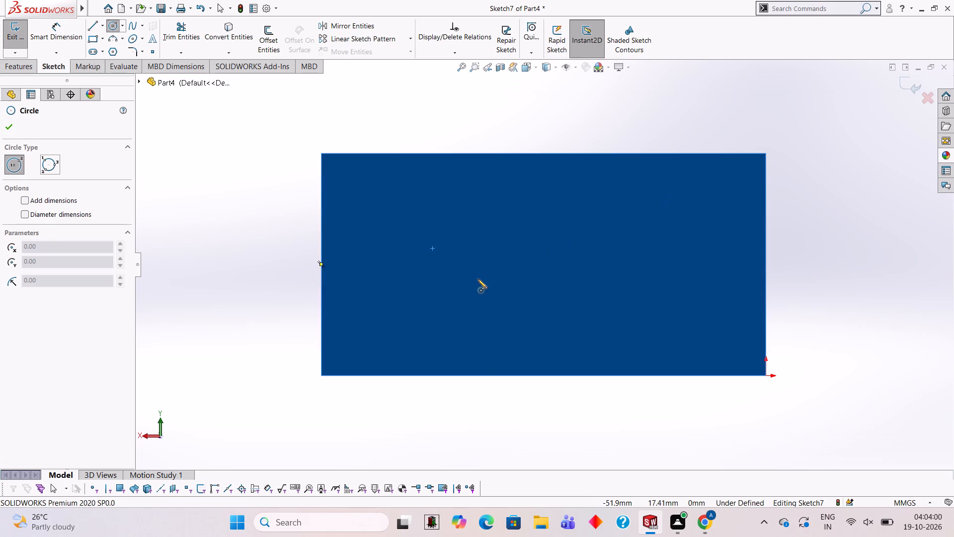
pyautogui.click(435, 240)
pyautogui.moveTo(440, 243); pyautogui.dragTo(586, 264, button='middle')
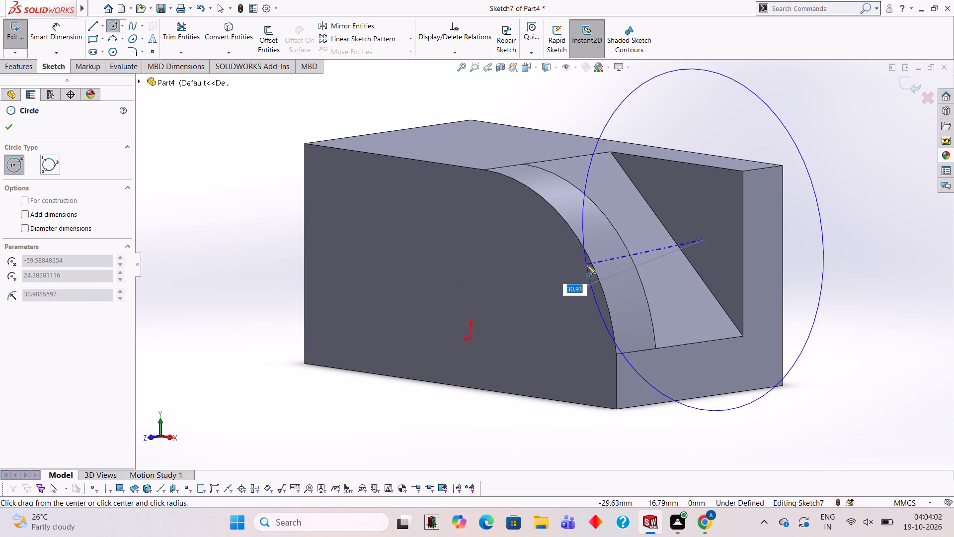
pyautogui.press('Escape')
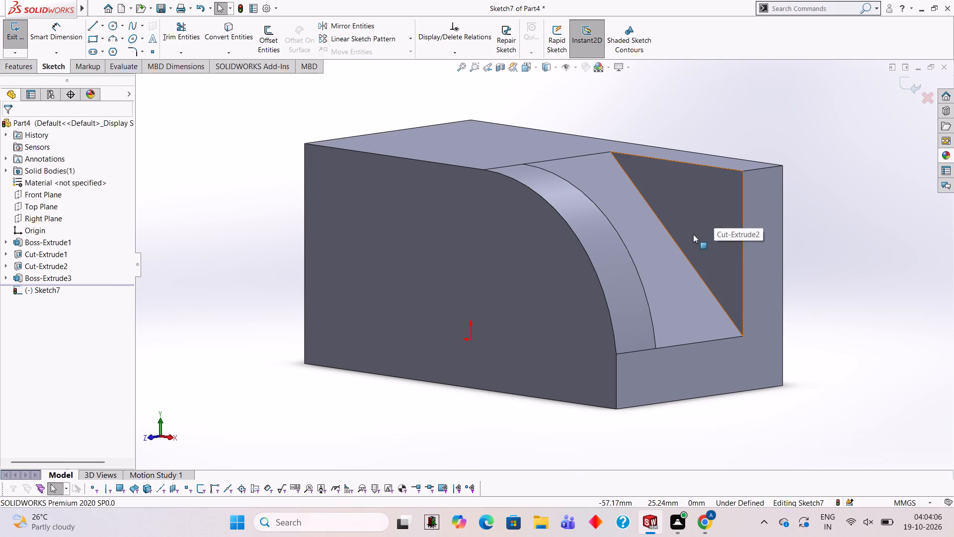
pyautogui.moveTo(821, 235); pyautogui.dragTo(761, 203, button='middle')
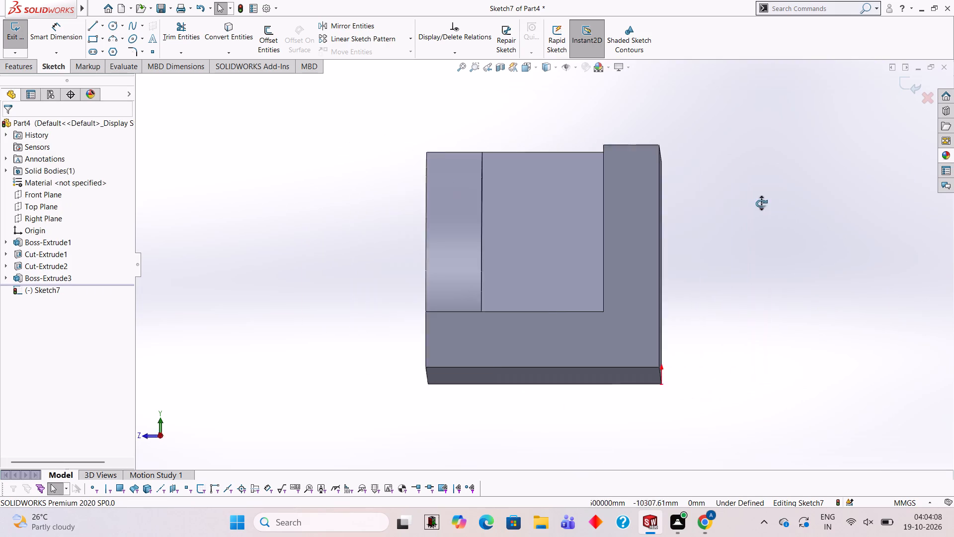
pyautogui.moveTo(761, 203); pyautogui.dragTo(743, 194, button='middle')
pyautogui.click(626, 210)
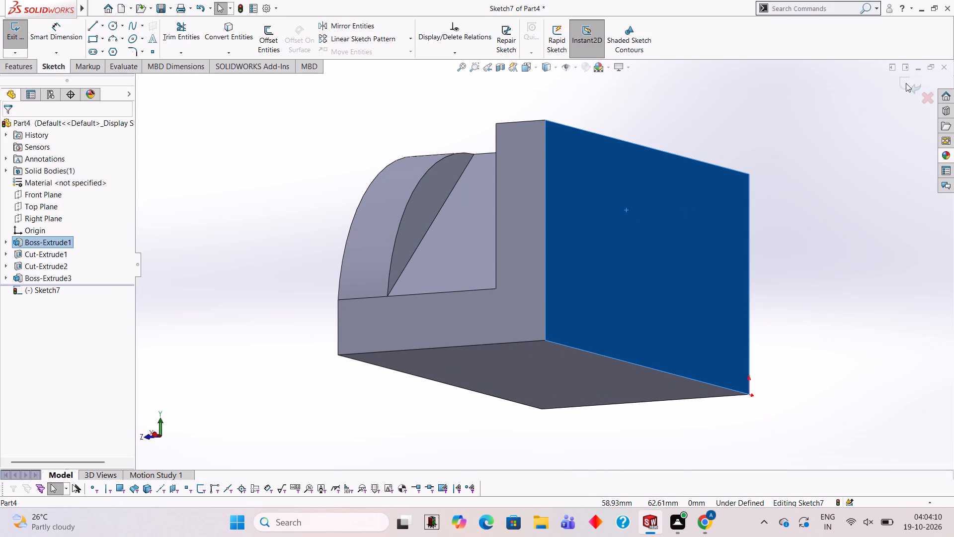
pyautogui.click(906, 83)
# Open a new sketch on the block's rear 80 x 40 mm face and view it face-on.
pyautogui.click(574, 211)
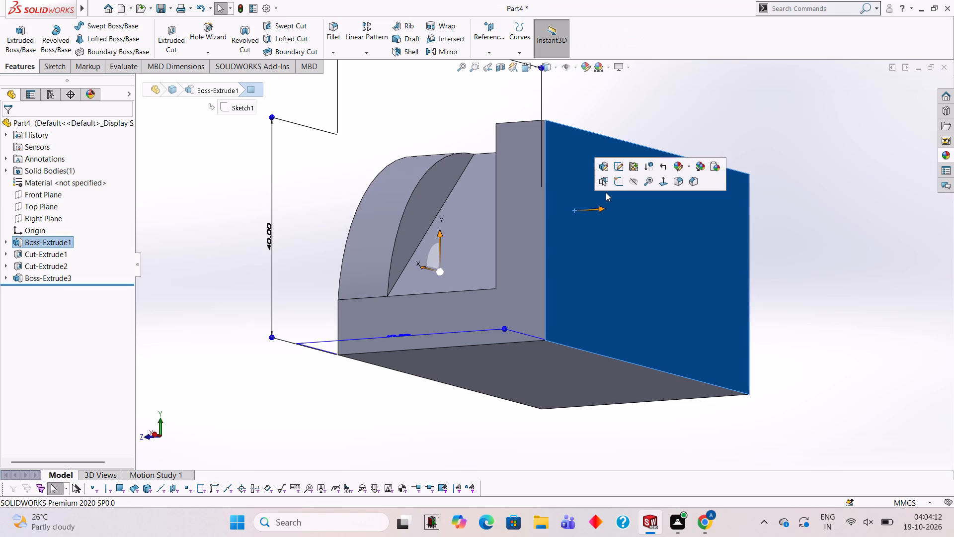
pyautogui.click(614, 178)
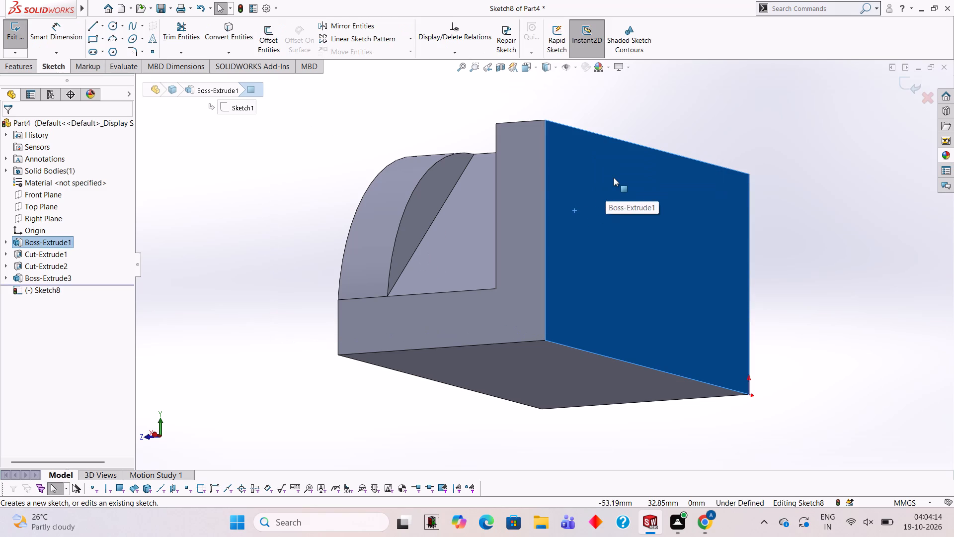
pyautogui.hotkey('ctrl', '8')
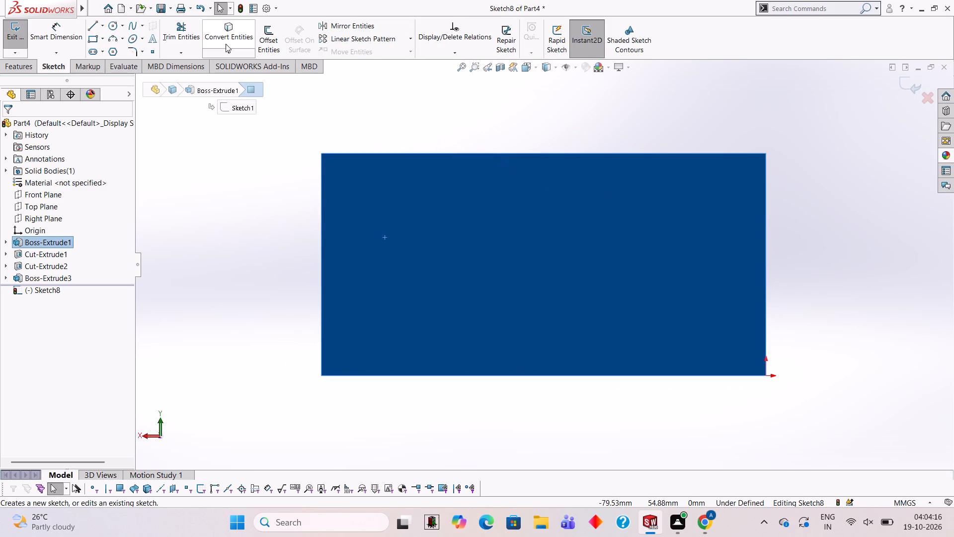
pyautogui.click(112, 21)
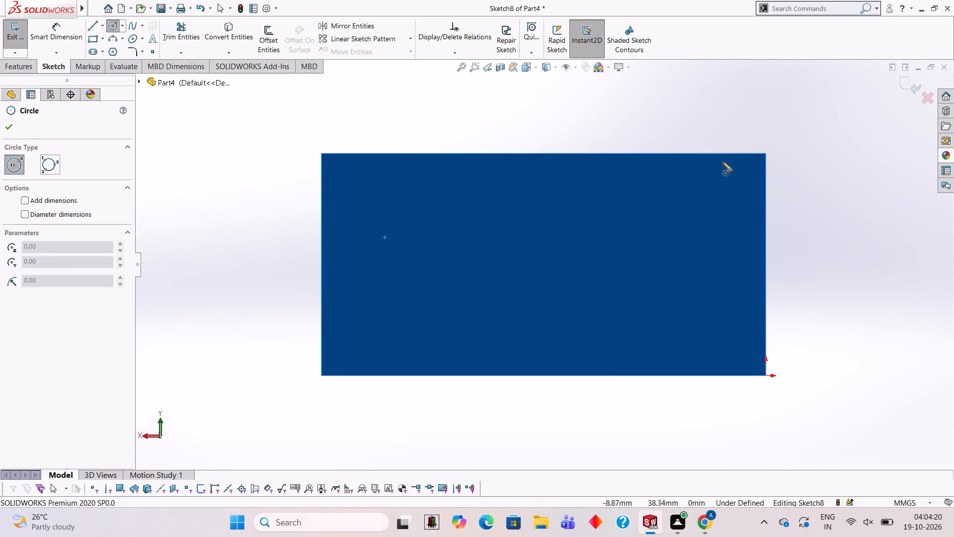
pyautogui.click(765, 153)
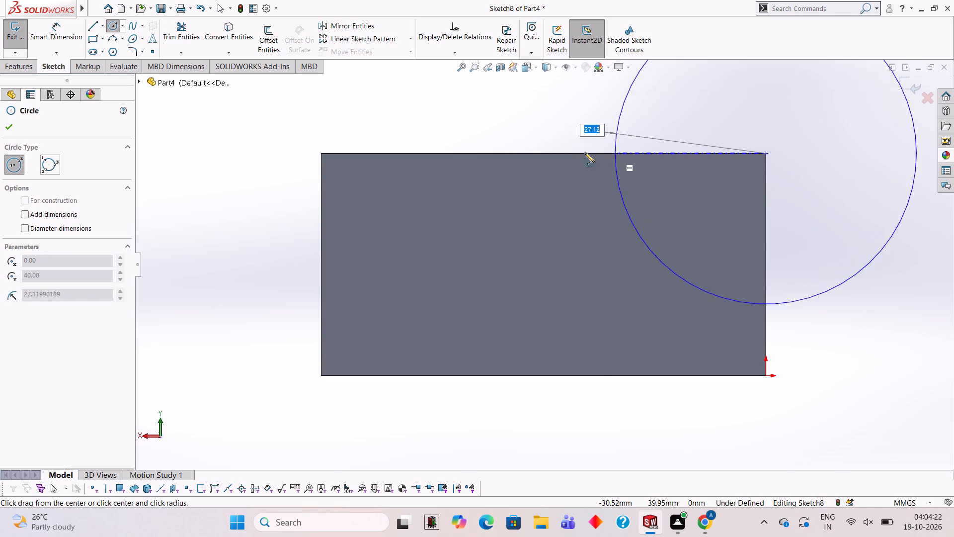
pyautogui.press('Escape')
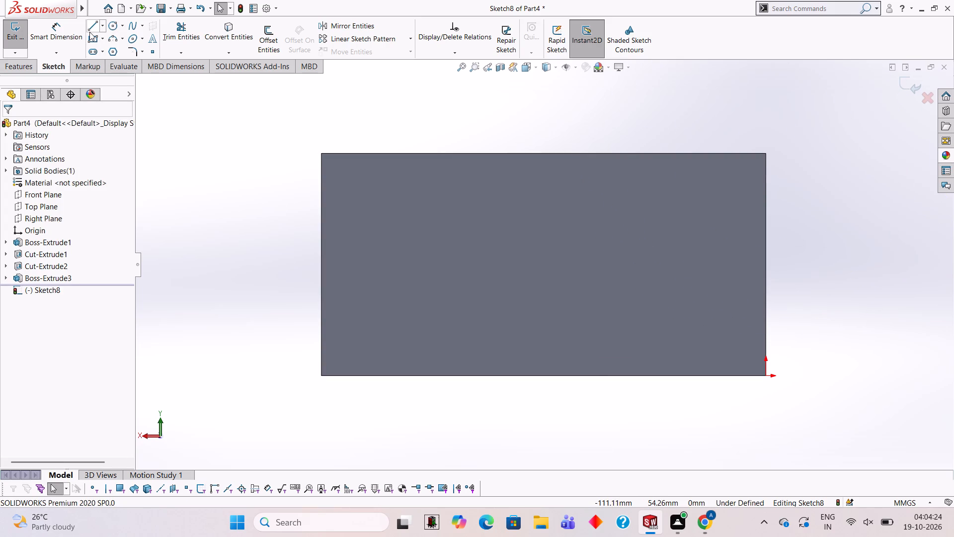
# Draw a 10 mm vertical line up the rear face's left edge, starting from its lower-left corner.
pyautogui.click(89, 32)
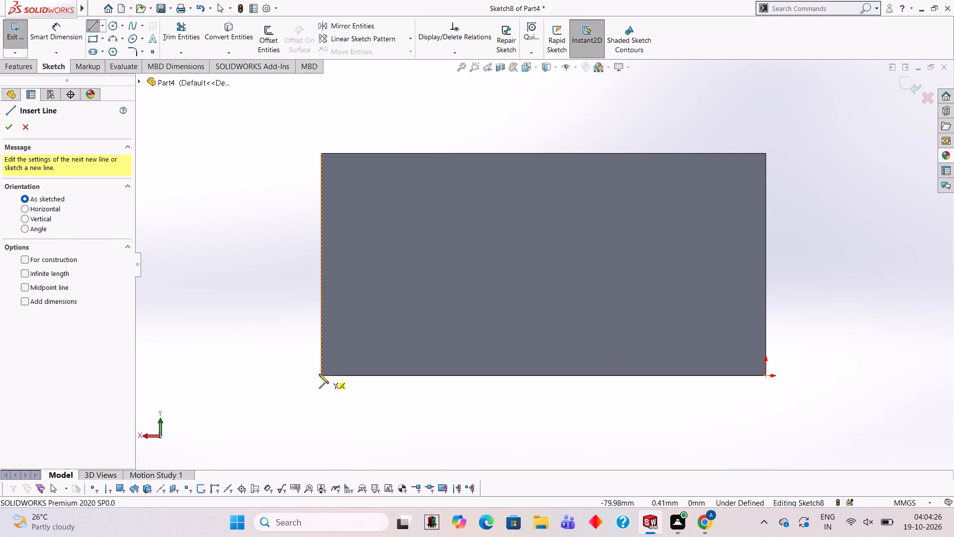
pyautogui.click(320, 375)
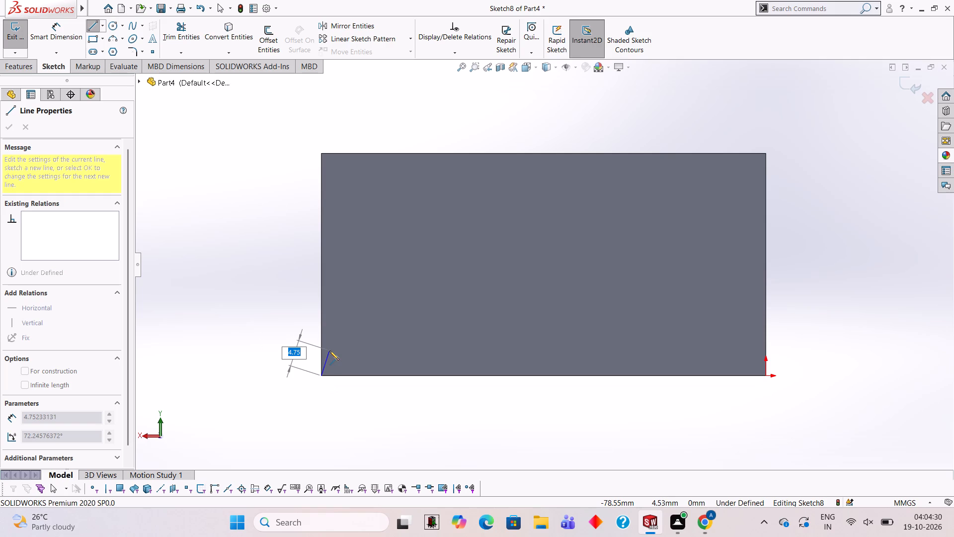
pyautogui.write('10')
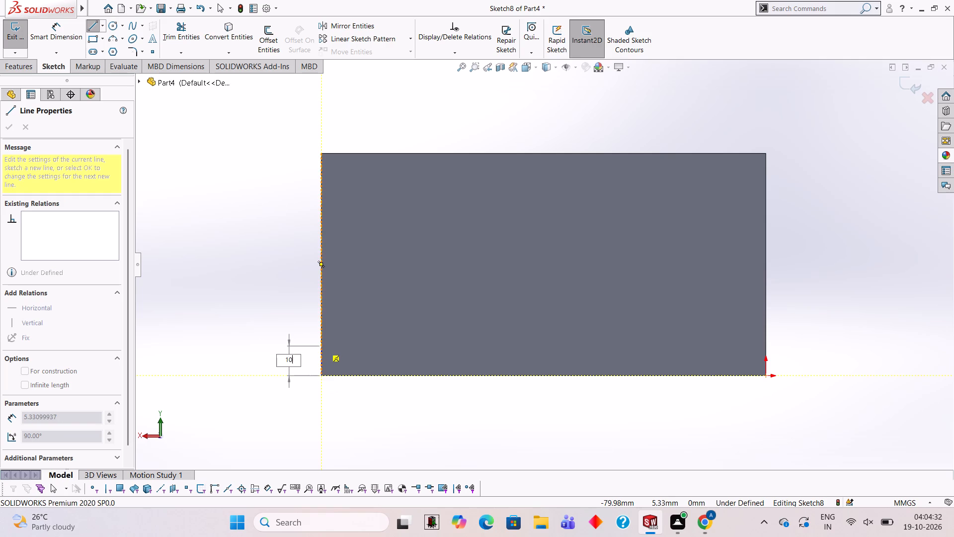
pyautogui.press('Return')
pyautogui.press('Escape')
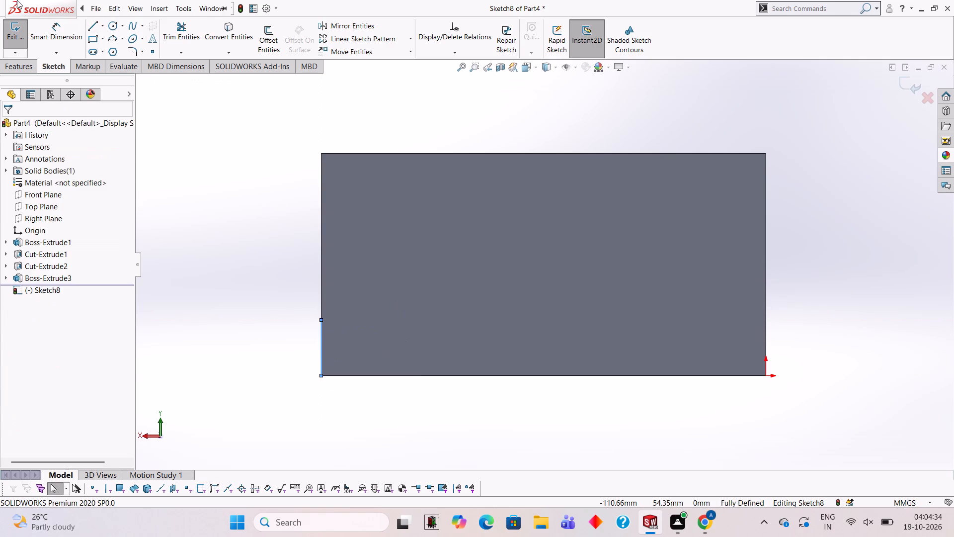
# Draw a 46 mm horizontal line along the rear face's top edge, starting from its upper-right corner.
pyautogui.click(90, 30)
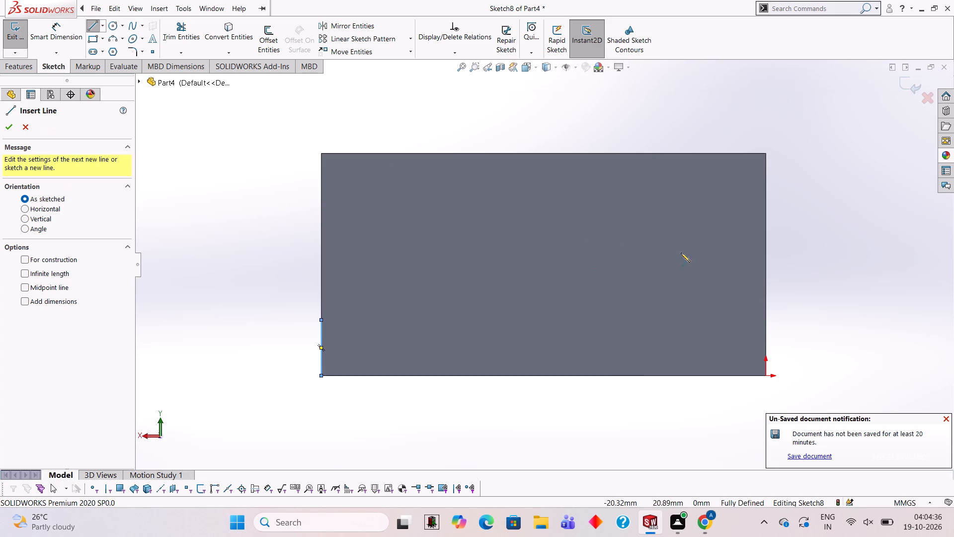
pyautogui.click(766, 154)
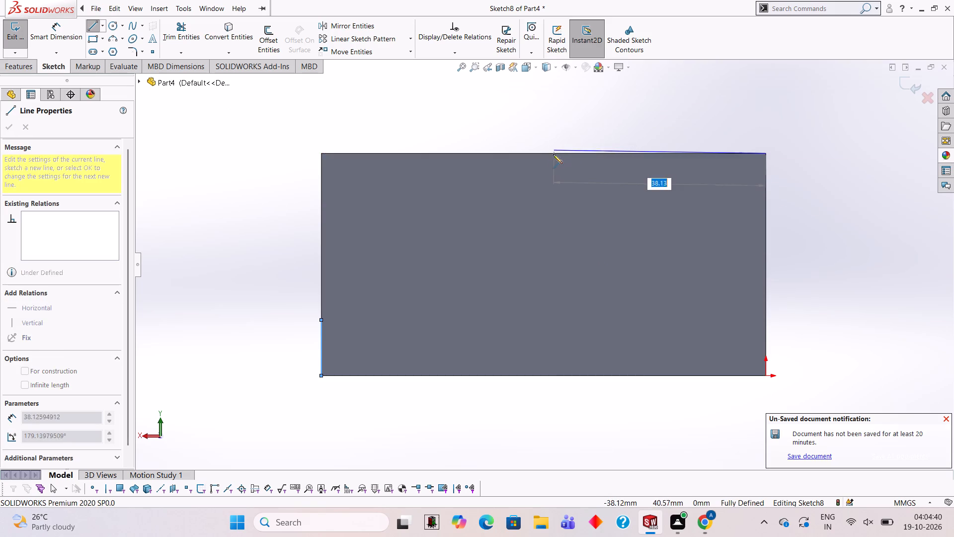
pyautogui.write('46')
pyautogui.press('Return')
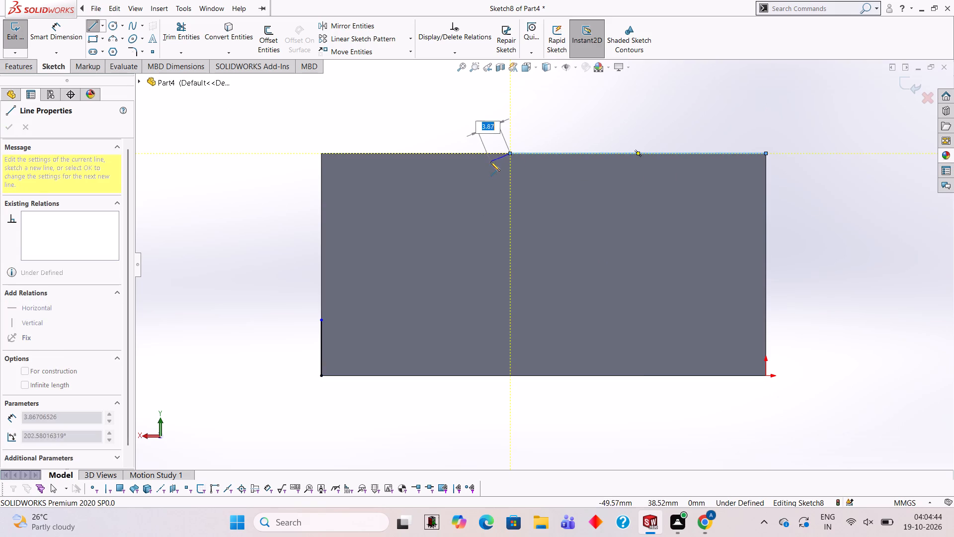
pyautogui.press('Escape')
# Draw a three-point arc of radius 24 mm from the vertical line's upper end to the free end of the top line.
pyautogui.click(114, 38)
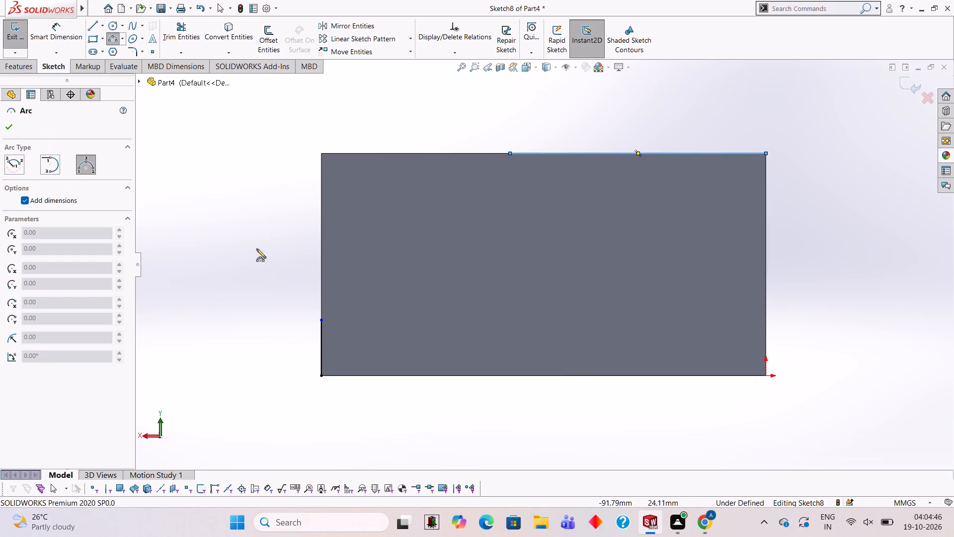
pyautogui.click(319, 320)
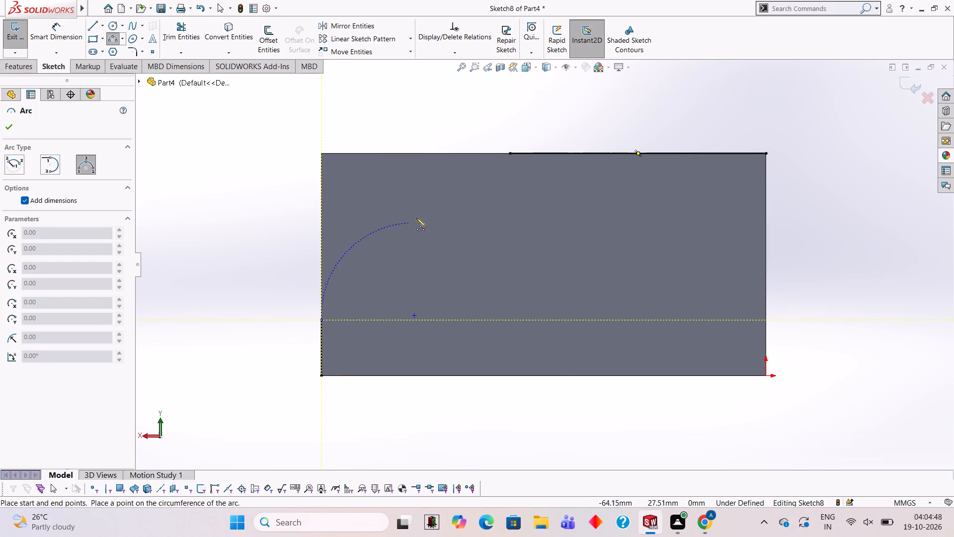
pyautogui.click(509, 154)
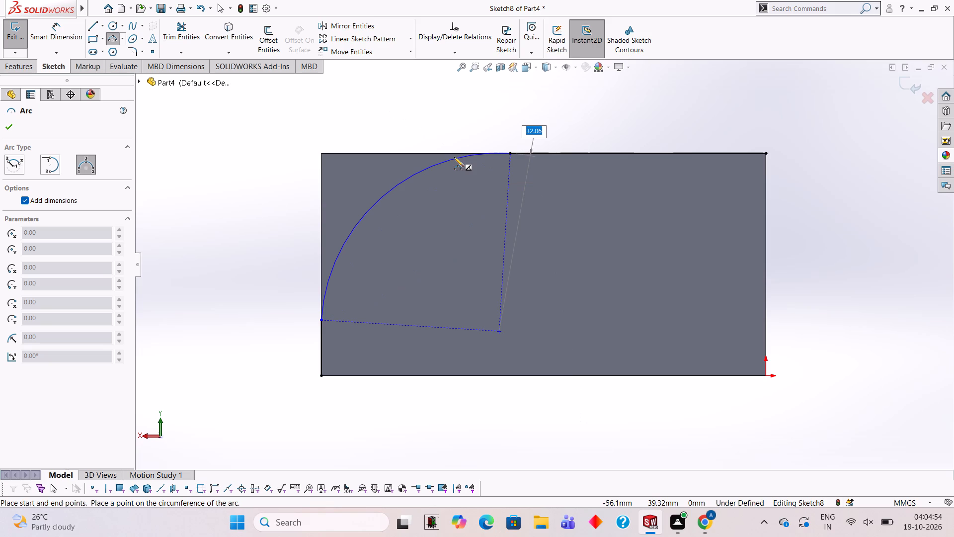
pyautogui.write('24')
pyautogui.press('Return')
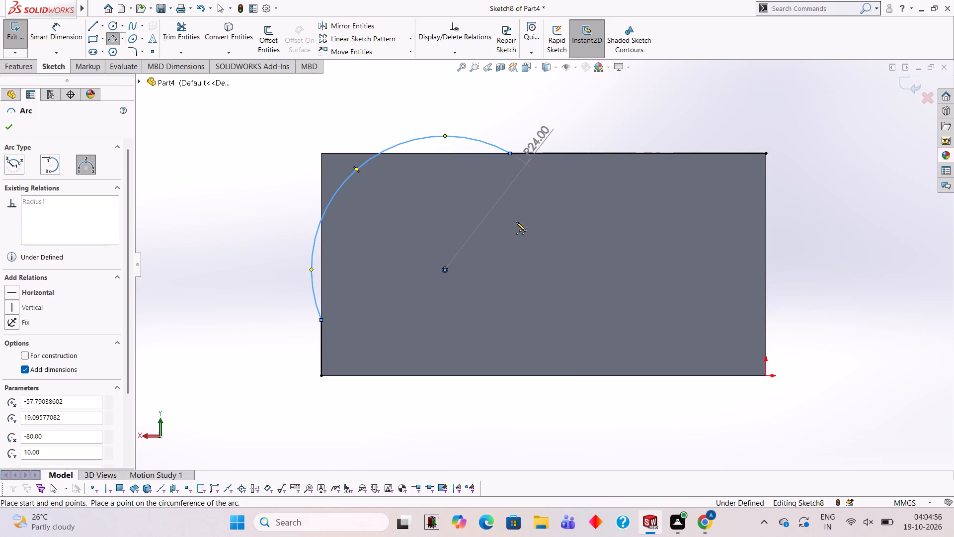
pyautogui.press('Escape')
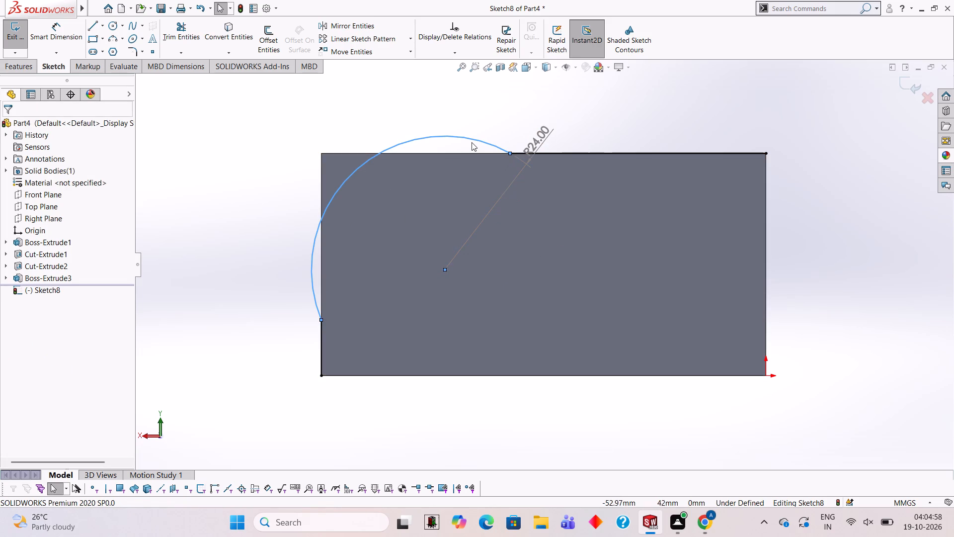
pyautogui.press('Escape')
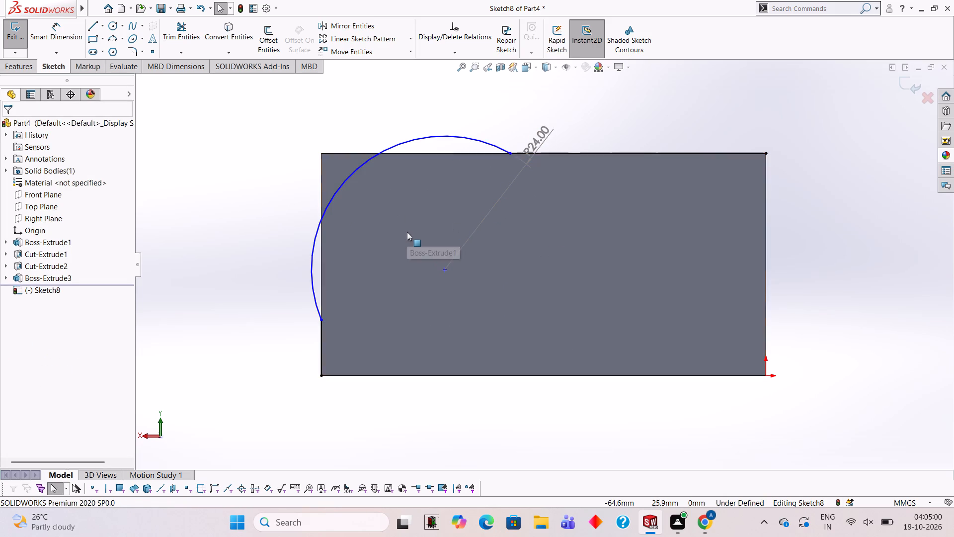
# Make the 24 mm arc tangent to both the horizontal top line and the vertical left-edge line.
pyautogui.click(472, 139)
pyautogui.keyDown('ctrl'); pyautogui.click(556, 154); pyautogui.keyUp('ctrl')
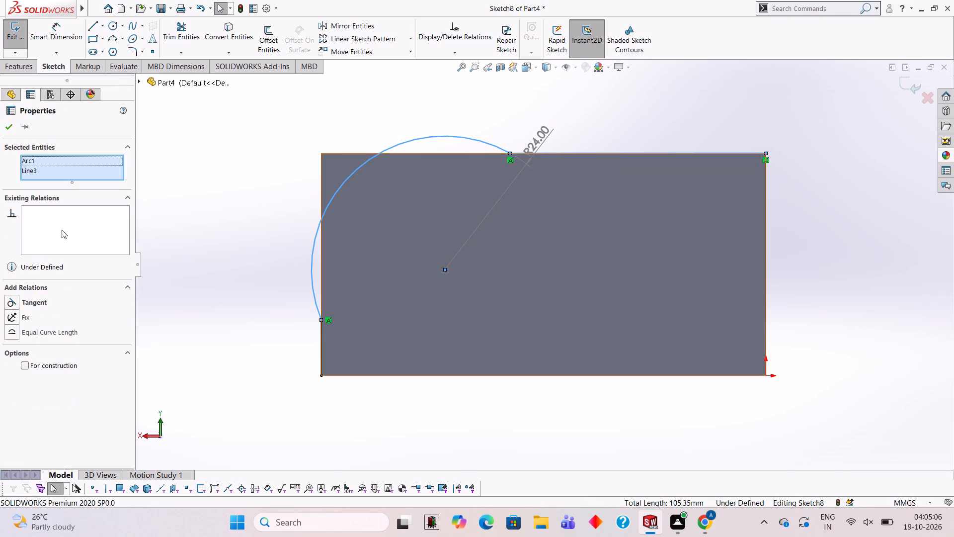
pyautogui.keyDown('ctrl'); pyautogui.click(25, 304); pyautogui.keyUp('ctrl')
pyautogui.press('Escape')
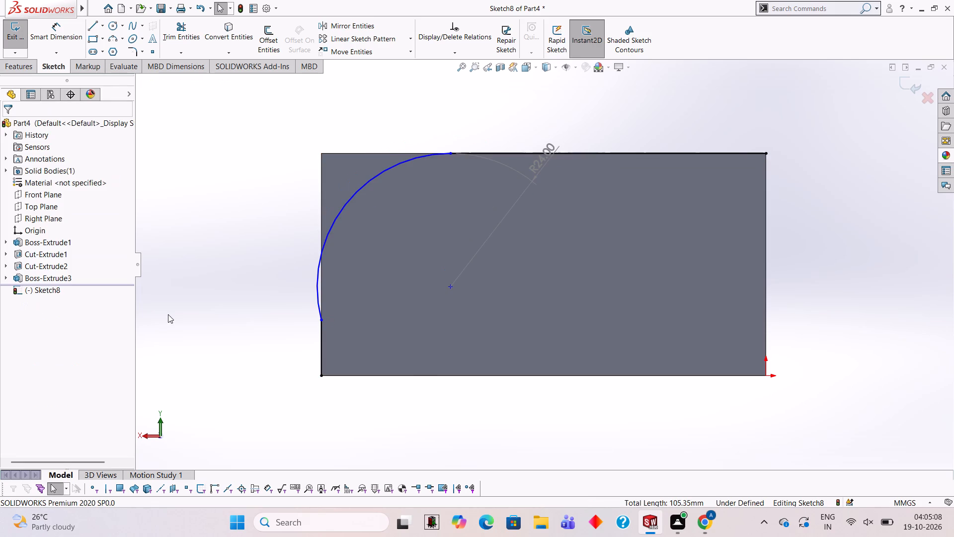
pyautogui.click(319, 269)
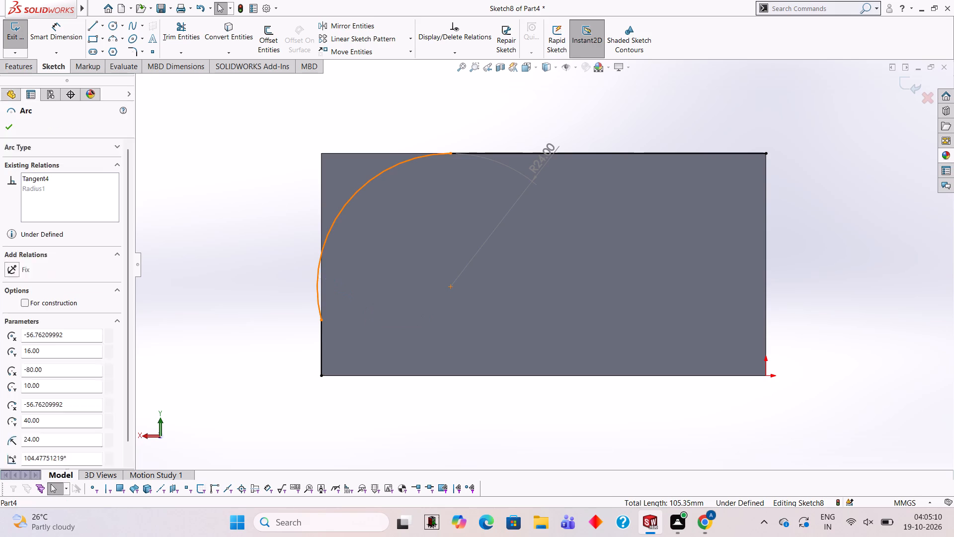
pyautogui.keyDown('ctrl'); pyautogui.click(321, 326); pyautogui.keyUp('ctrl')
pyautogui.keyDown('ctrl'); pyautogui.click(33, 297); pyautogui.keyUp('ctrl')
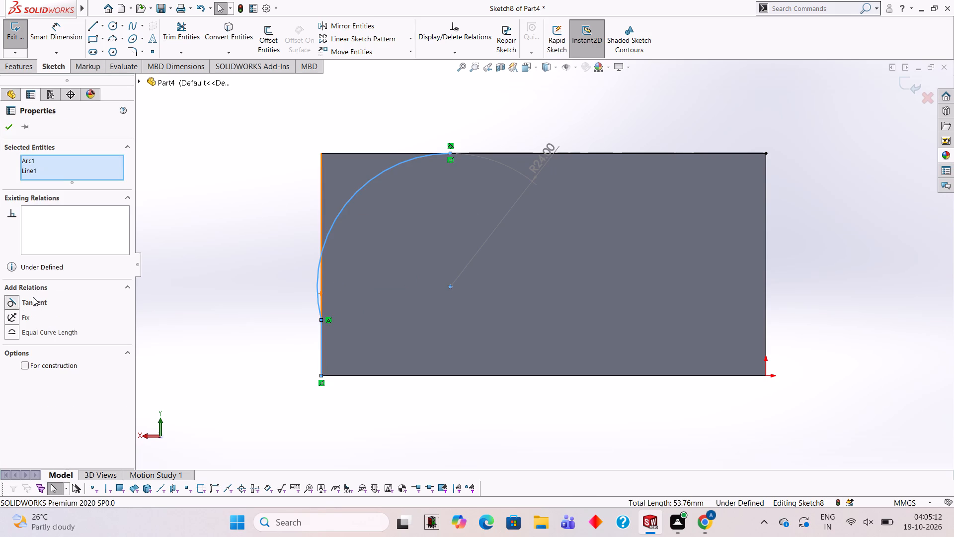
pyautogui.press('Escape')
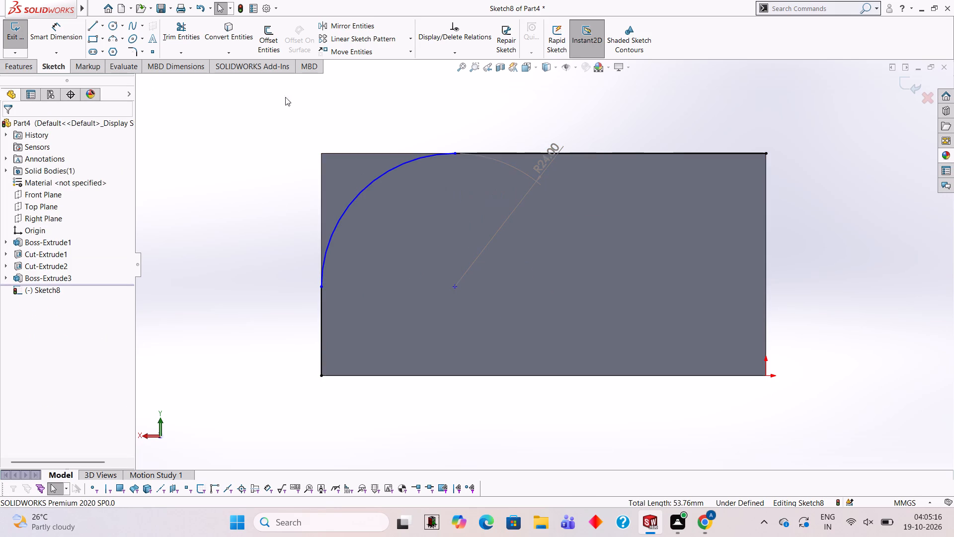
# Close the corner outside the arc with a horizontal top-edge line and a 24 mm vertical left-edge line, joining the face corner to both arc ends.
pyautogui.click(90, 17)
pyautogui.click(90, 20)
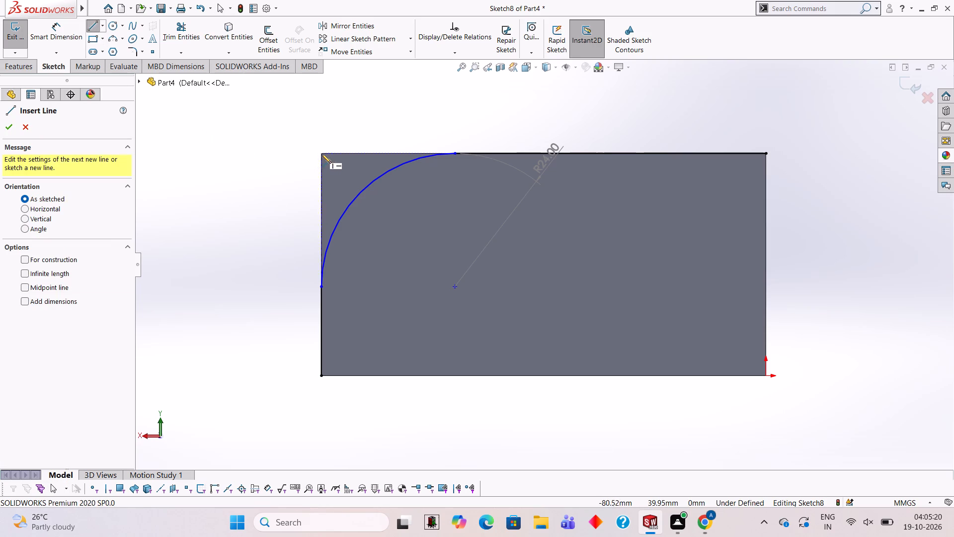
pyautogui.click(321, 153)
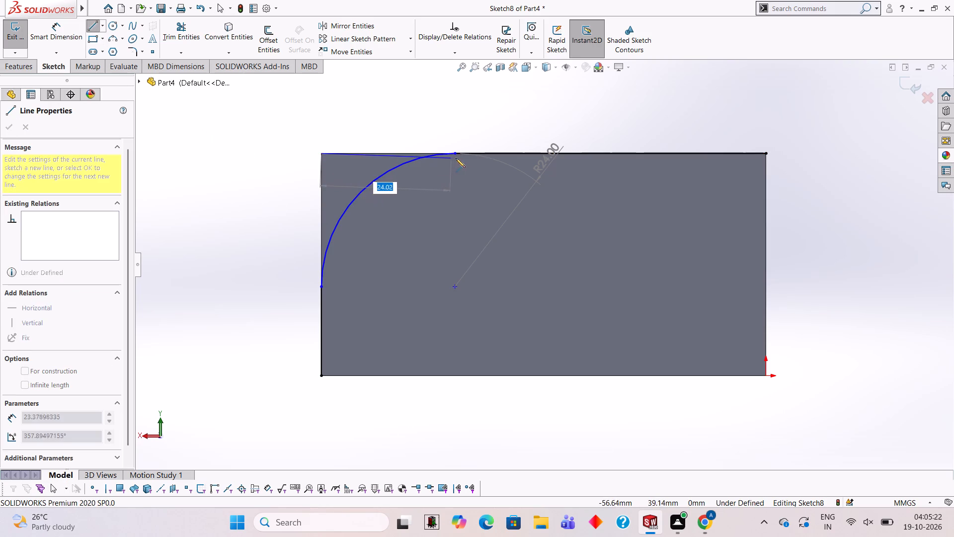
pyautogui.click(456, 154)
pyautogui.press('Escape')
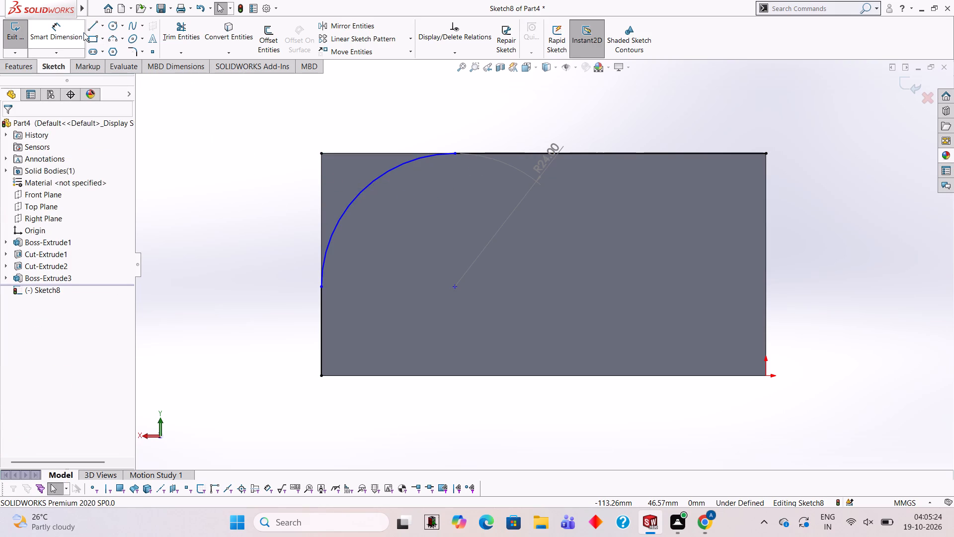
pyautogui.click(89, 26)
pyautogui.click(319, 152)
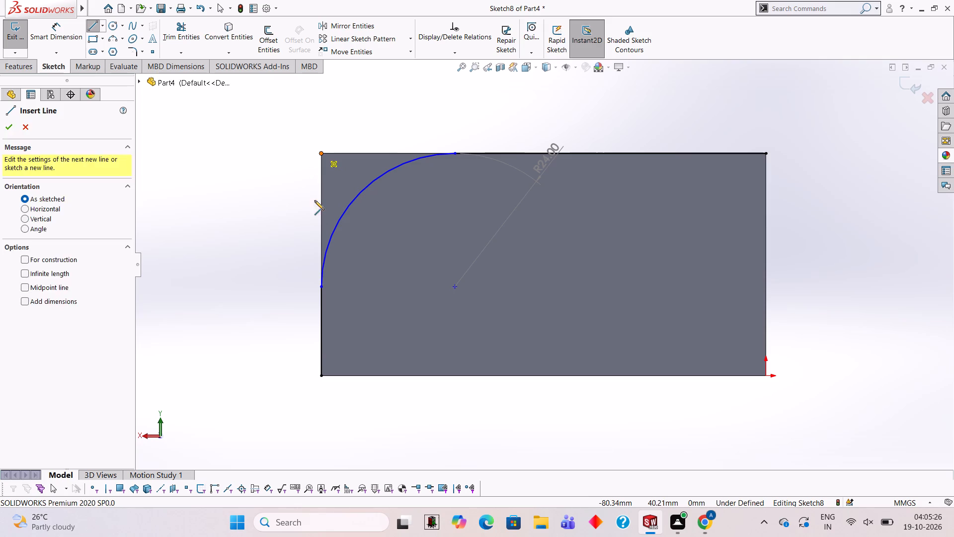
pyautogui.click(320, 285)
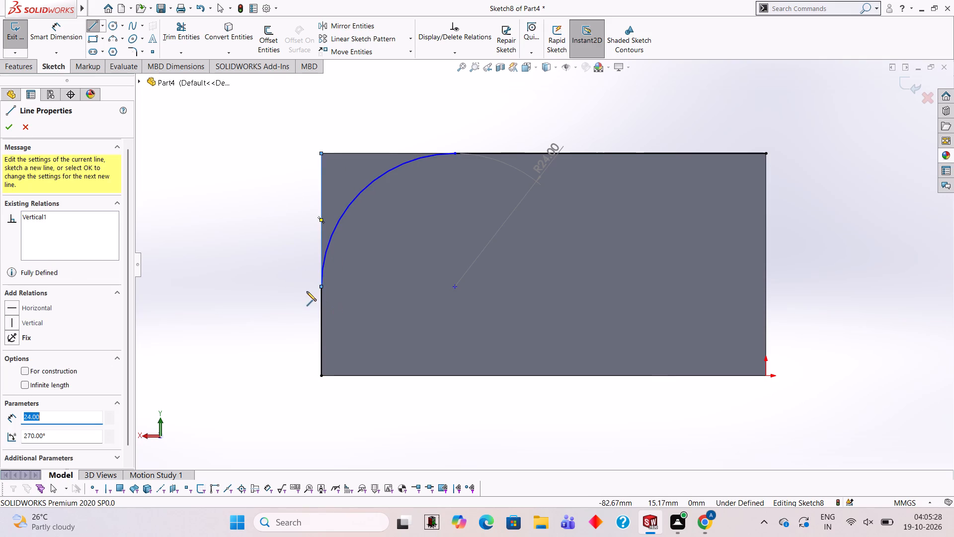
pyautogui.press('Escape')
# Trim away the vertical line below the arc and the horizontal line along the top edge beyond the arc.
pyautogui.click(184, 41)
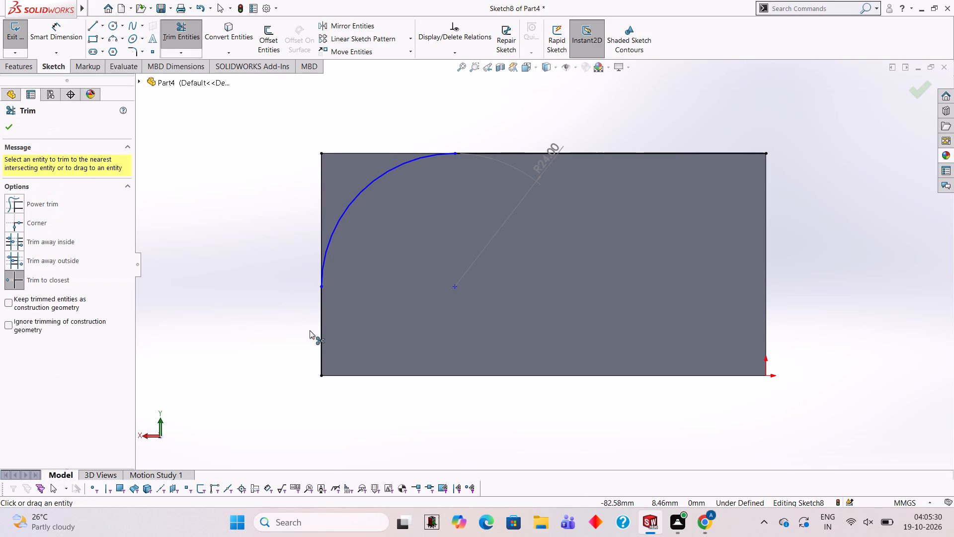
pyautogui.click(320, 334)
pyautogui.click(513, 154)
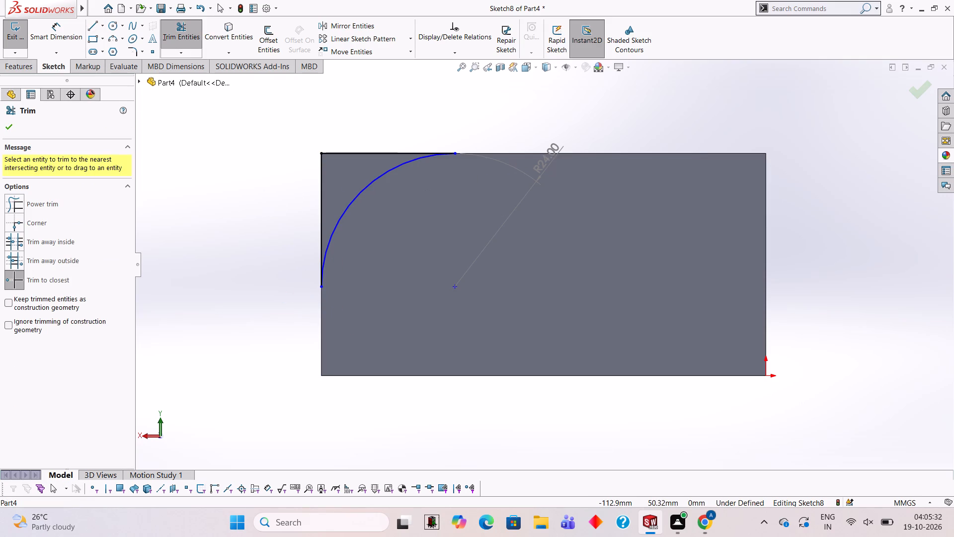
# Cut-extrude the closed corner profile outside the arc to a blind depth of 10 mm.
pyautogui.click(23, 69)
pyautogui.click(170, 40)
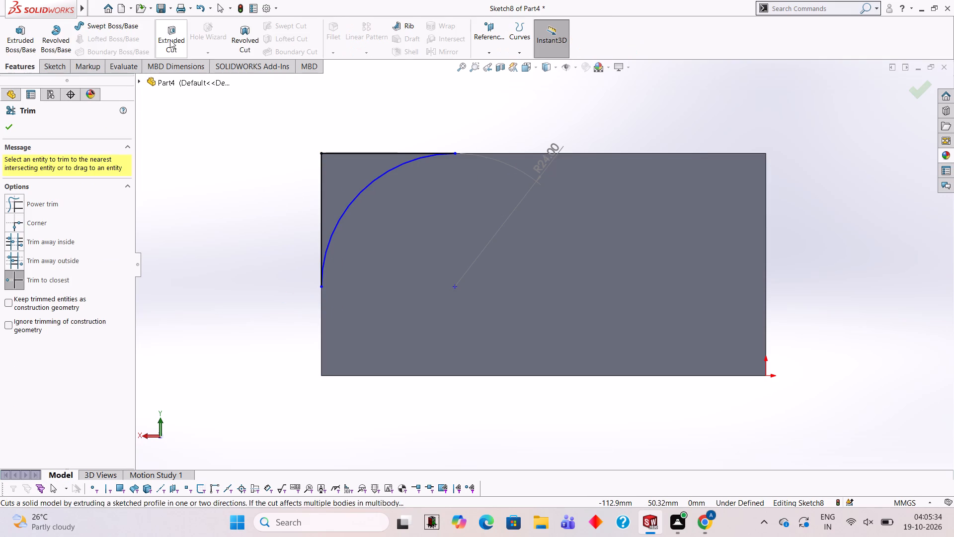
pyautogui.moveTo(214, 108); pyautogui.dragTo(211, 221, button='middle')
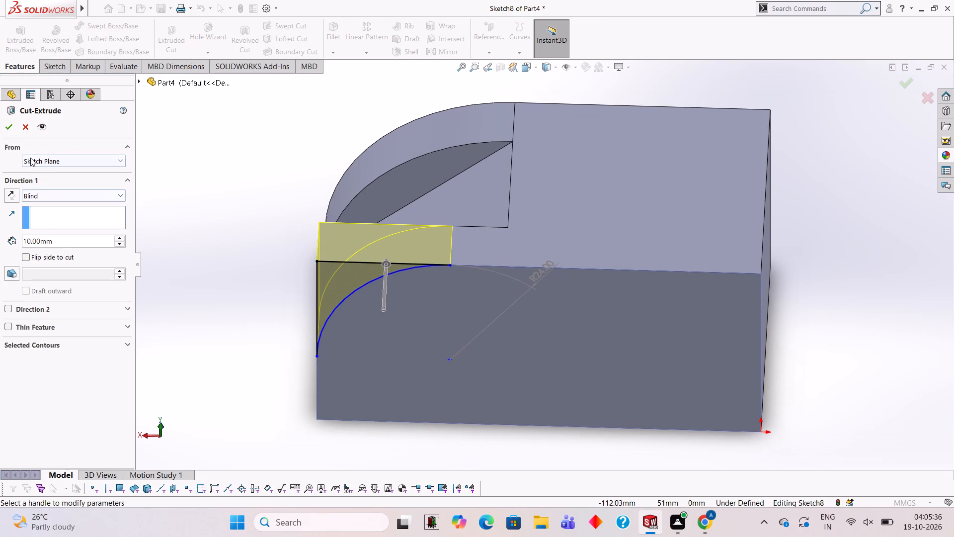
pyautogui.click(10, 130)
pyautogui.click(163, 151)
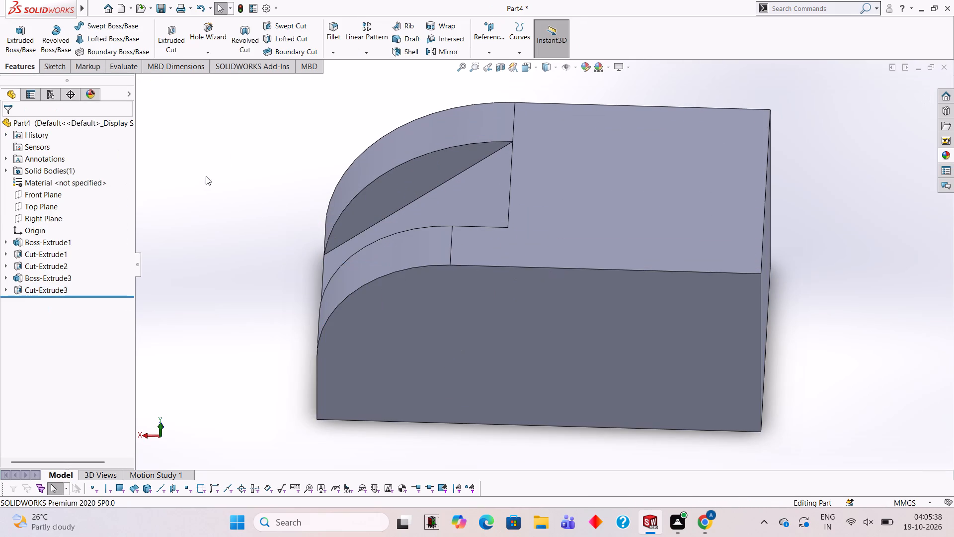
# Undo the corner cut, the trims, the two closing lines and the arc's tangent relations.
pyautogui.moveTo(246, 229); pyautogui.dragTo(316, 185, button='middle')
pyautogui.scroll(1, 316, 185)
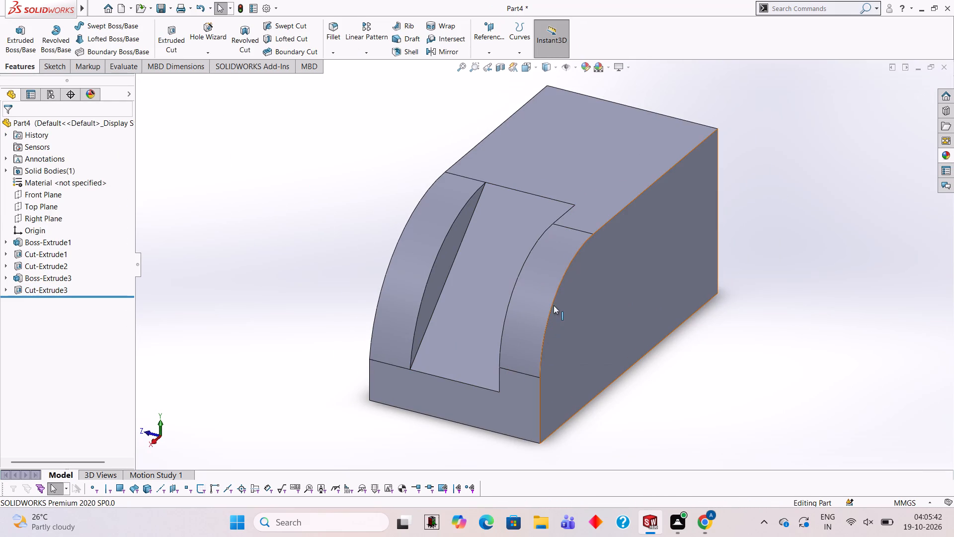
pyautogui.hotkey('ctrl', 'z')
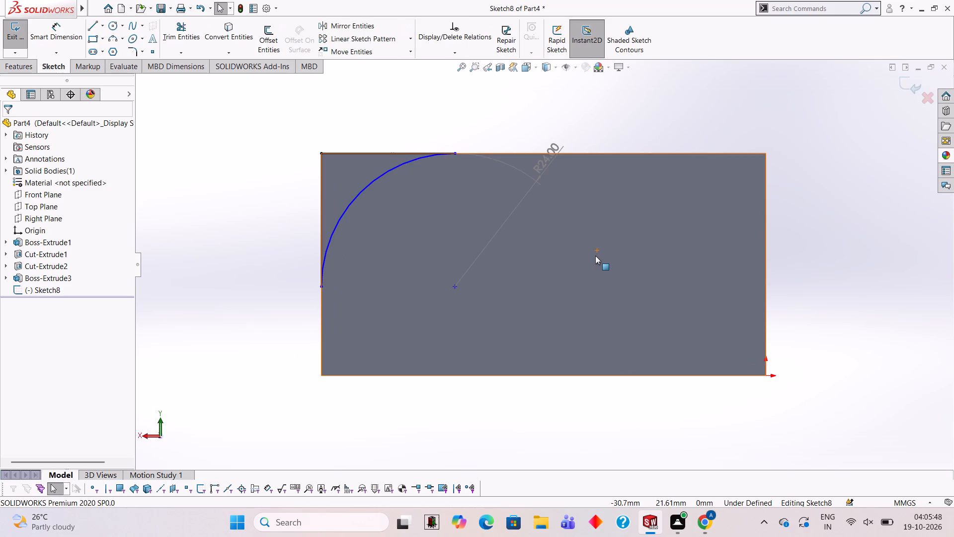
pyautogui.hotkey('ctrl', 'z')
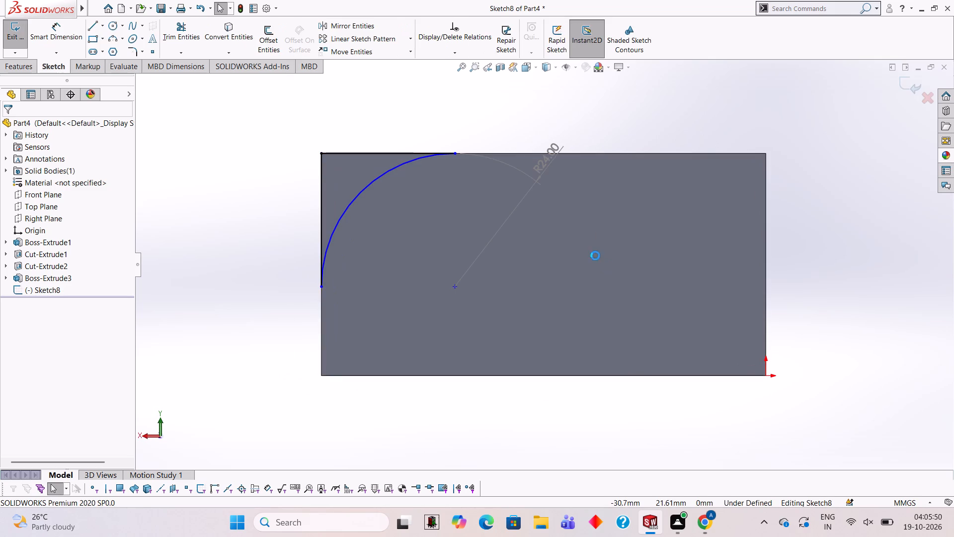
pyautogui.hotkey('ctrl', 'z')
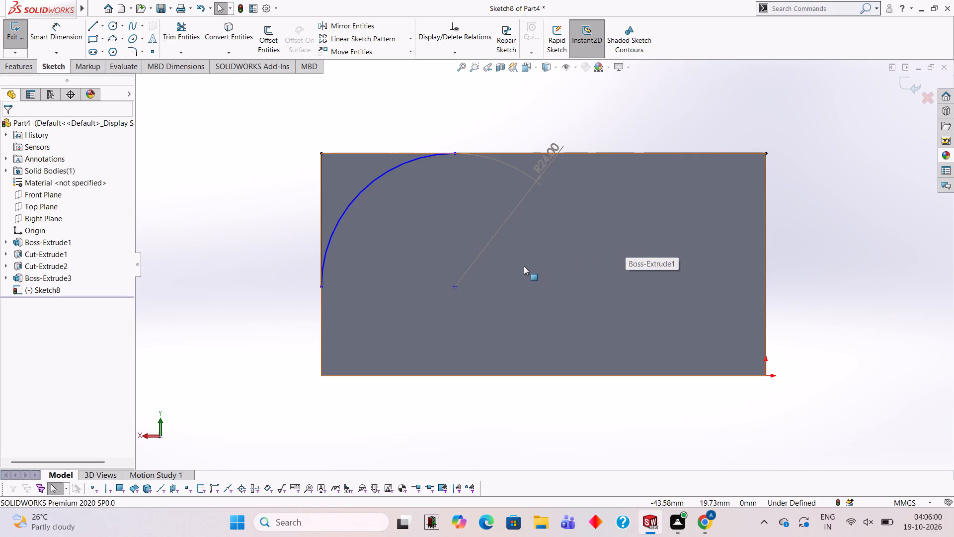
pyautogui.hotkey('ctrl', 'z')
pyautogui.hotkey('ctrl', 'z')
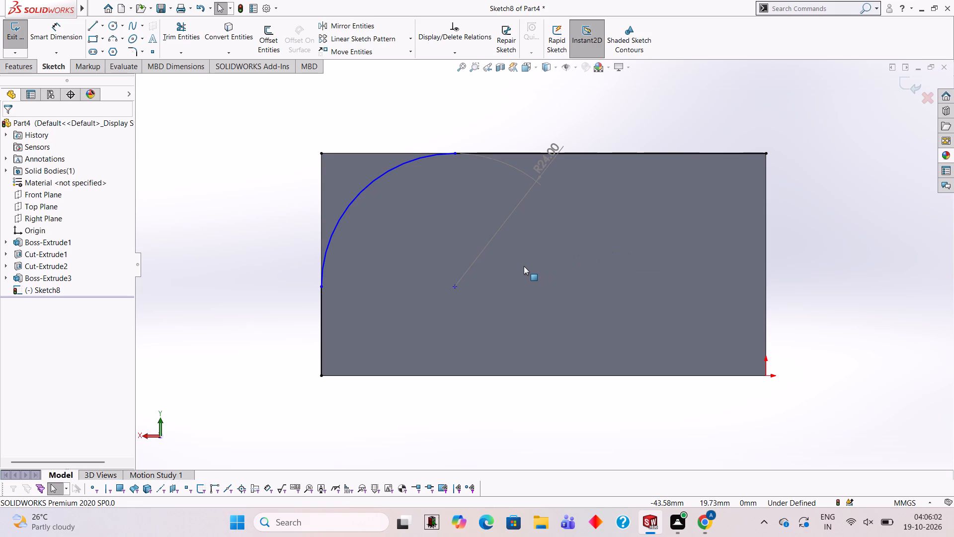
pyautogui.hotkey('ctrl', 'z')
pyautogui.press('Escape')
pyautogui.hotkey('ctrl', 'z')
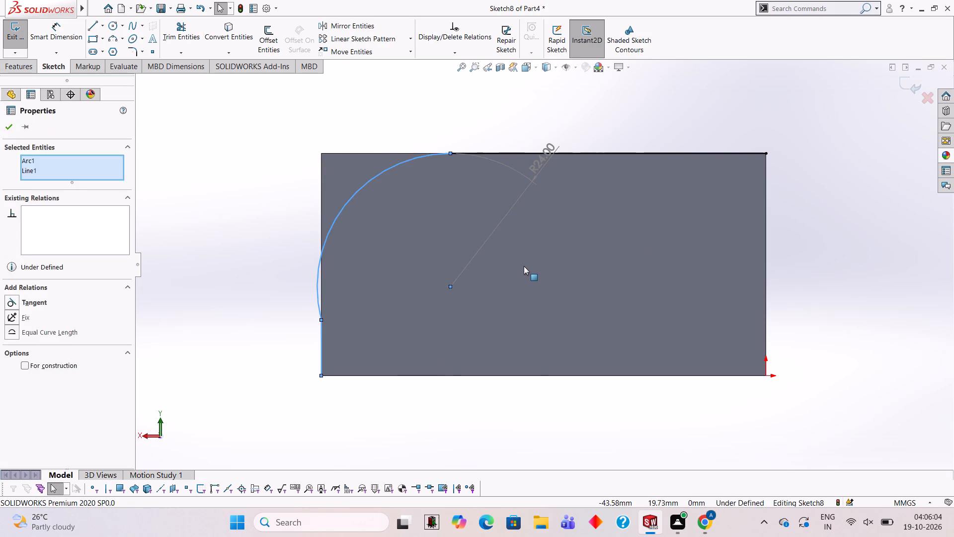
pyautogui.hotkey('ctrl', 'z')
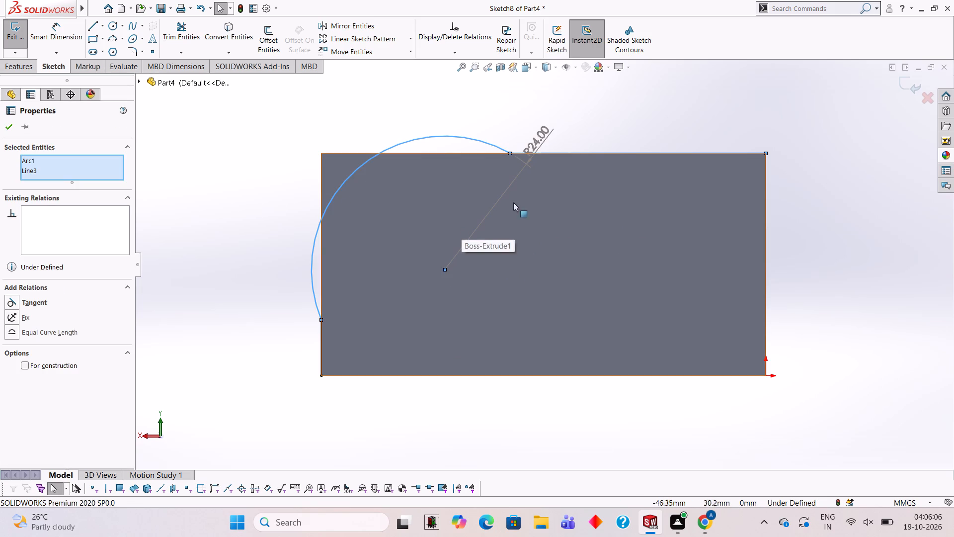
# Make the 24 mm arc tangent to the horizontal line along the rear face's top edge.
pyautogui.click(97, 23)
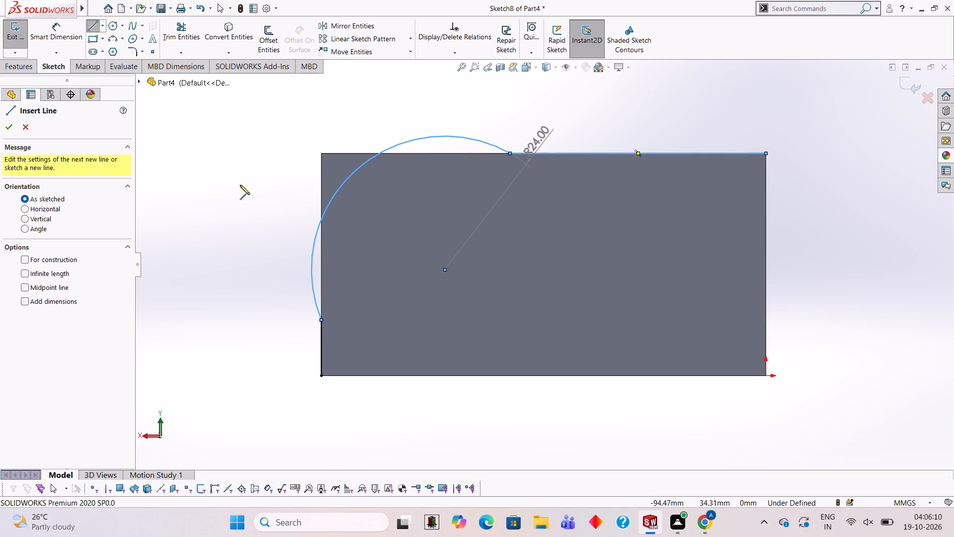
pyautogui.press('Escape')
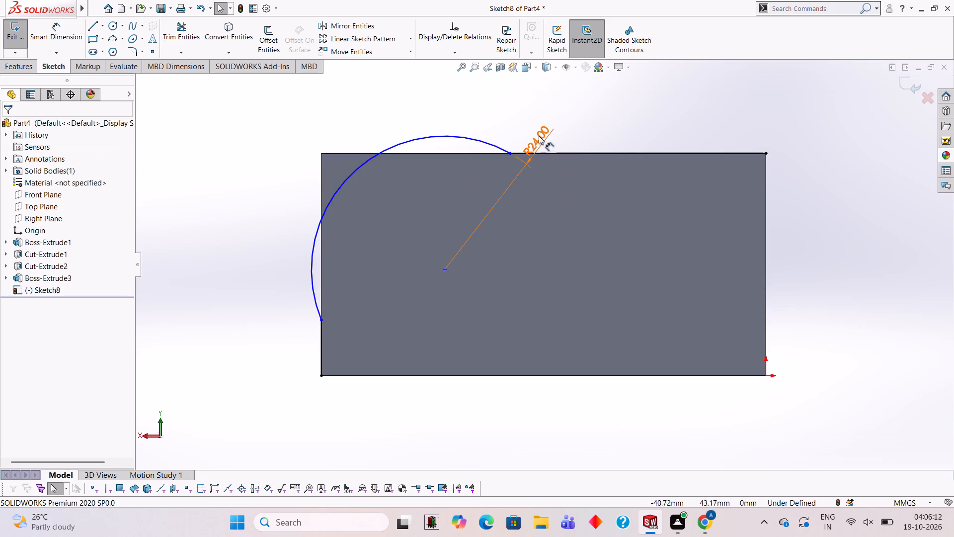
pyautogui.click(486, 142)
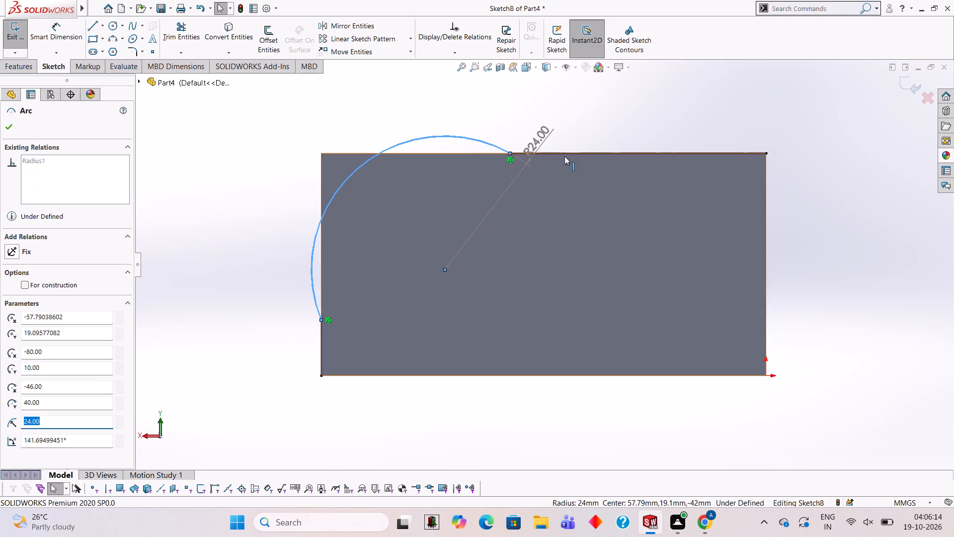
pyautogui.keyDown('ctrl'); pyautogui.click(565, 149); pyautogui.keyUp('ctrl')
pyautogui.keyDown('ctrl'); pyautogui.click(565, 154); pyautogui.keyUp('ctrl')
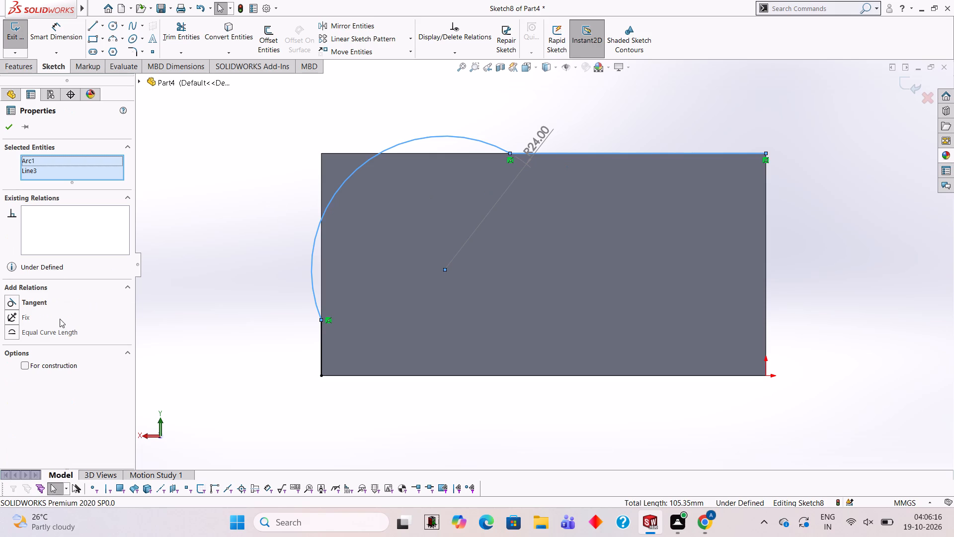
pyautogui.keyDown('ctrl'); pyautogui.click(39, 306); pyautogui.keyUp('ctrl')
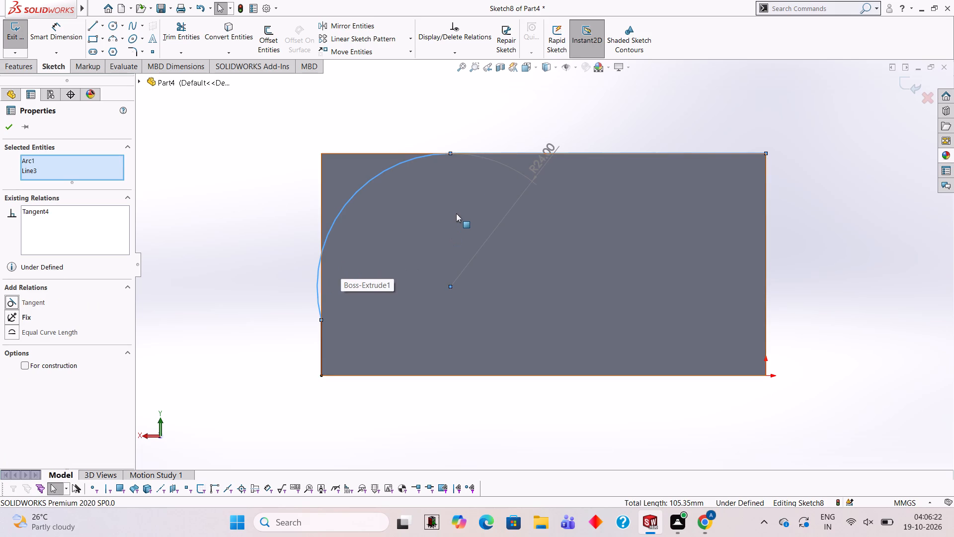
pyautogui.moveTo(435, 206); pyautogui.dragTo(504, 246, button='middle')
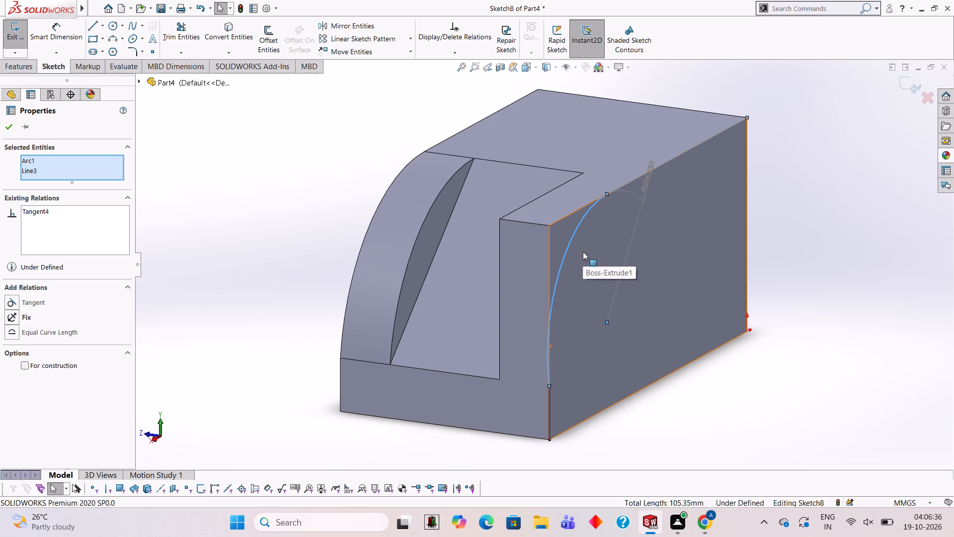
# Undo the tangency and all remaining rear-face sketch geometry, and exit the emptied sketch.
pyautogui.hotkey('ctrl', 'z')
pyautogui.hotkey('ctrl', 'z')
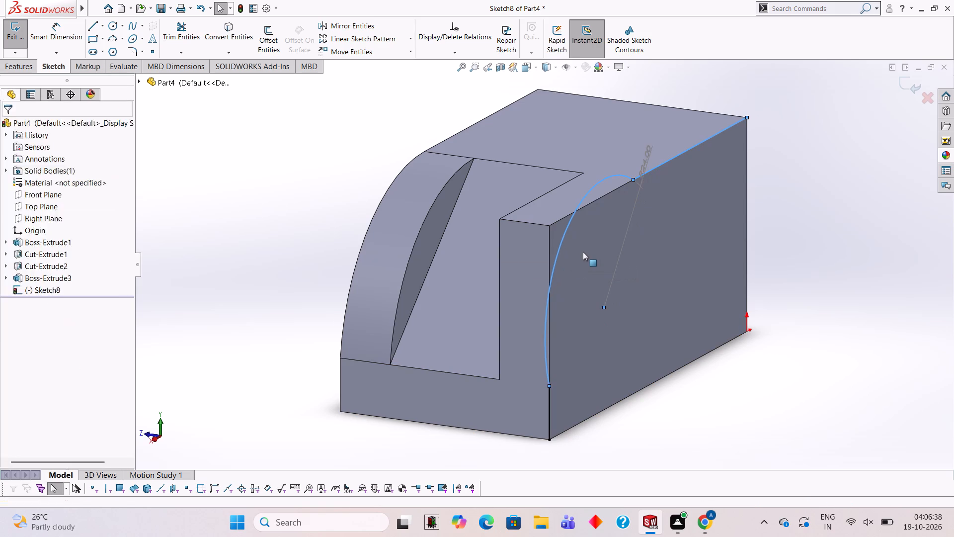
pyautogui.hotkey('ctrl', 'z')
pyautogui.hotkey('ctrl', 'z')
pyautogui.press('Escape')
pyautogui.press('Escape')
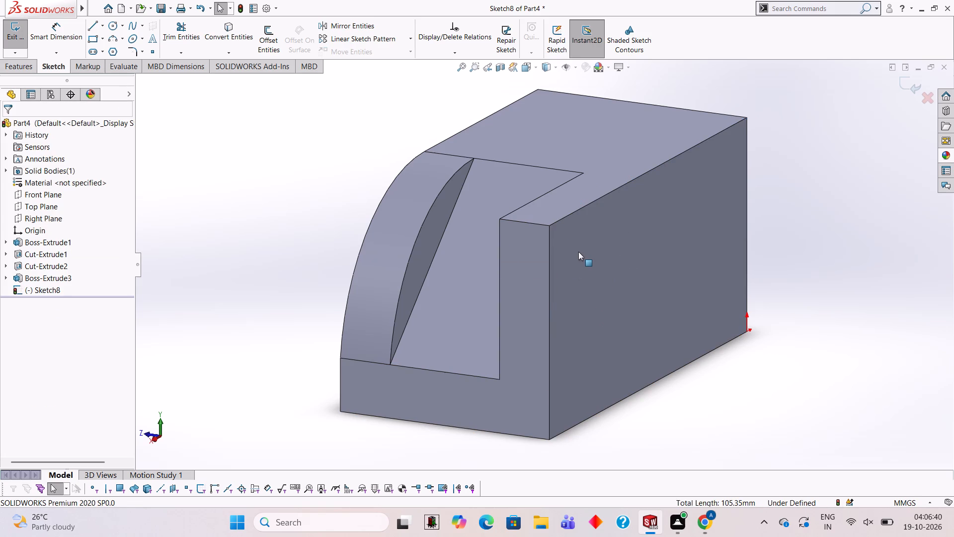
pyautogui.moveTo(579, 266); pyautogui.dragTo(652, 288, button='middle')
pyautogui.click(688, 219)
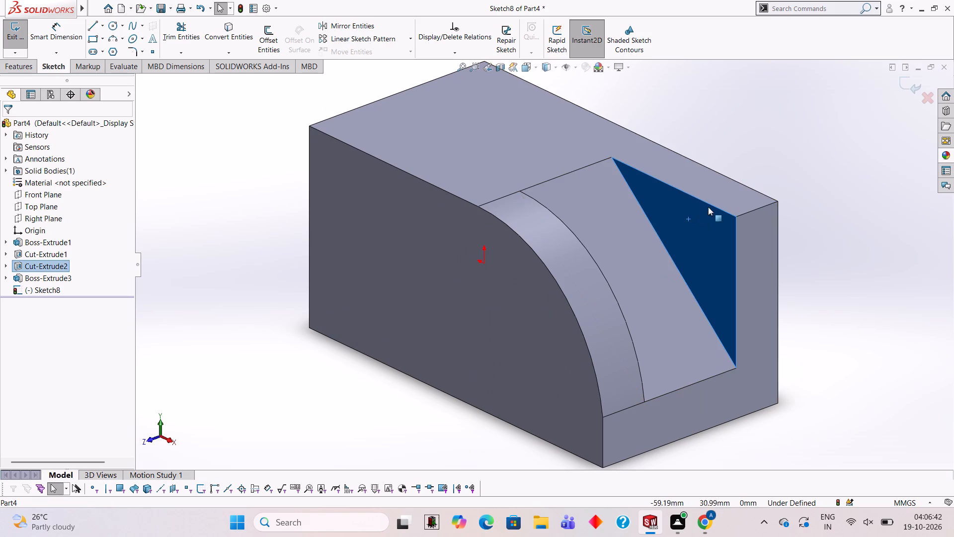
pyautogui.click(902, 88)
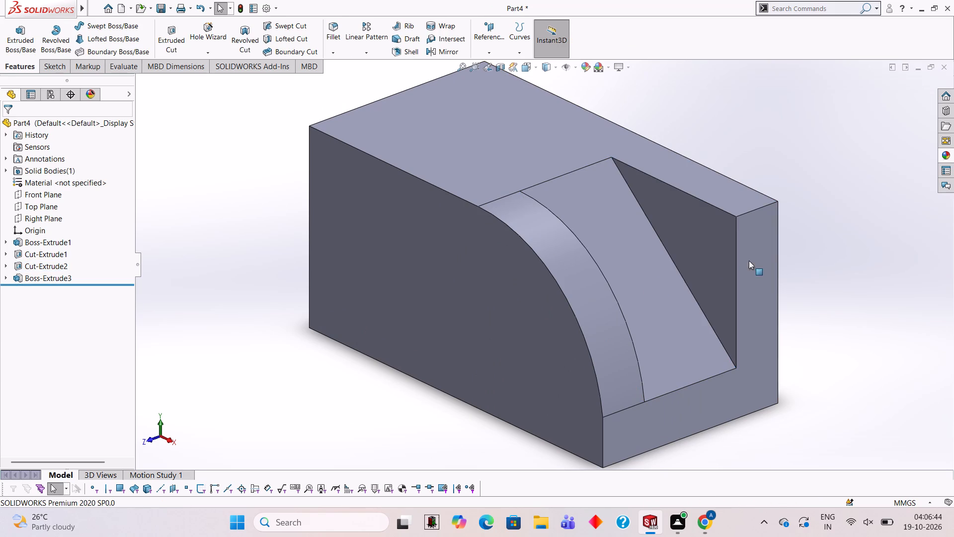
# On the sloped cut's triangular inner wall, sketch a three-point arc of about 34.3 mm radius joining the slope's upper and lower ends along the rib's curve.
pyautogui.click(709, 231)
pyautogui.click(751, 202)
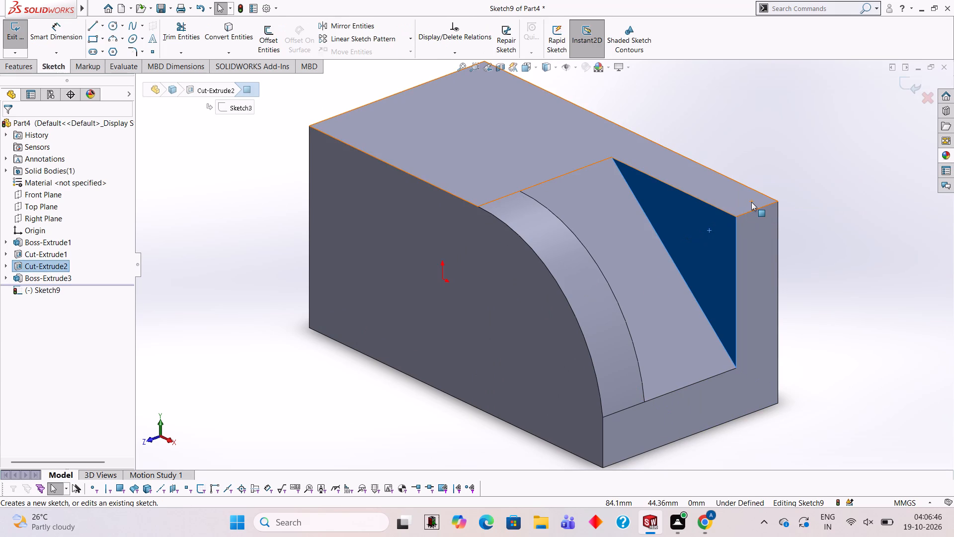
pyautogui.hotkey('ctrl', '8')
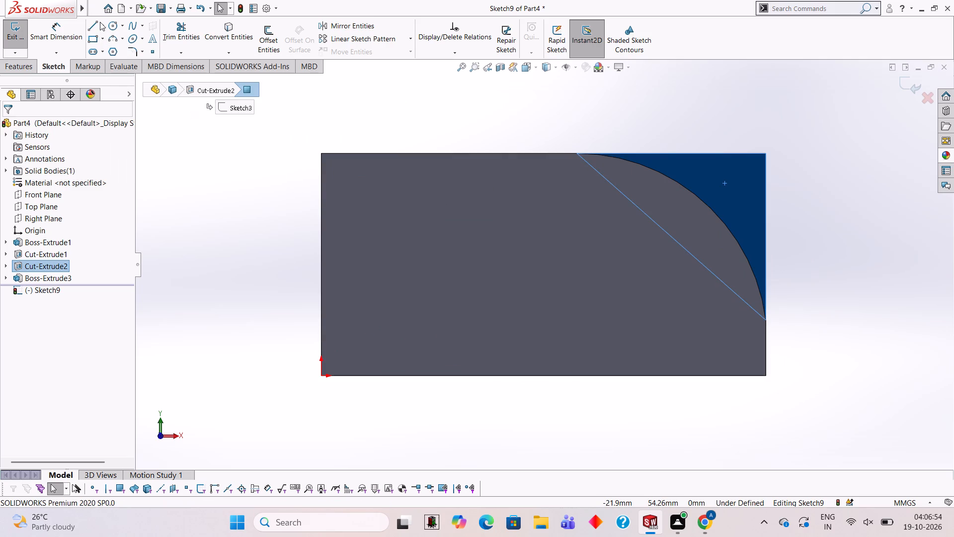
pyautogui.click(115, 36)
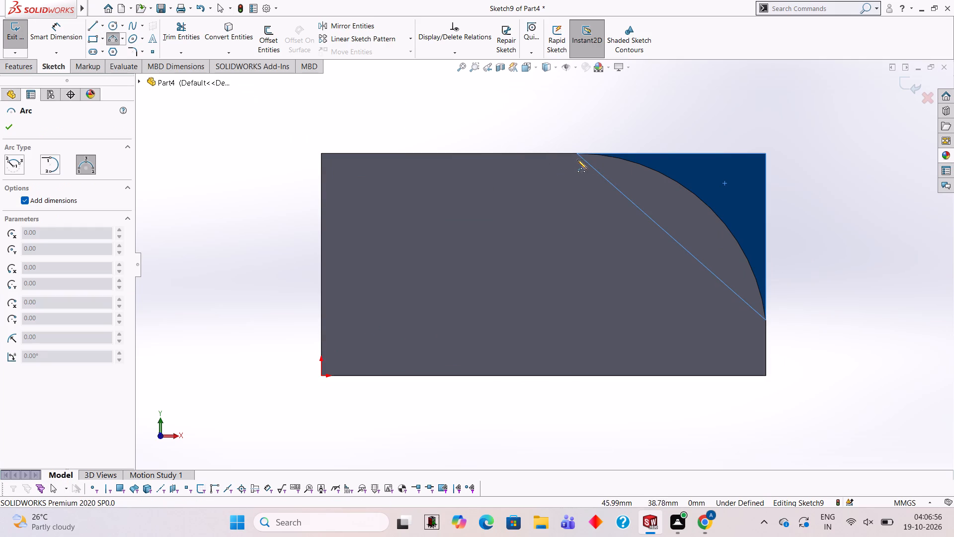
pyautogui.click(577, 154)
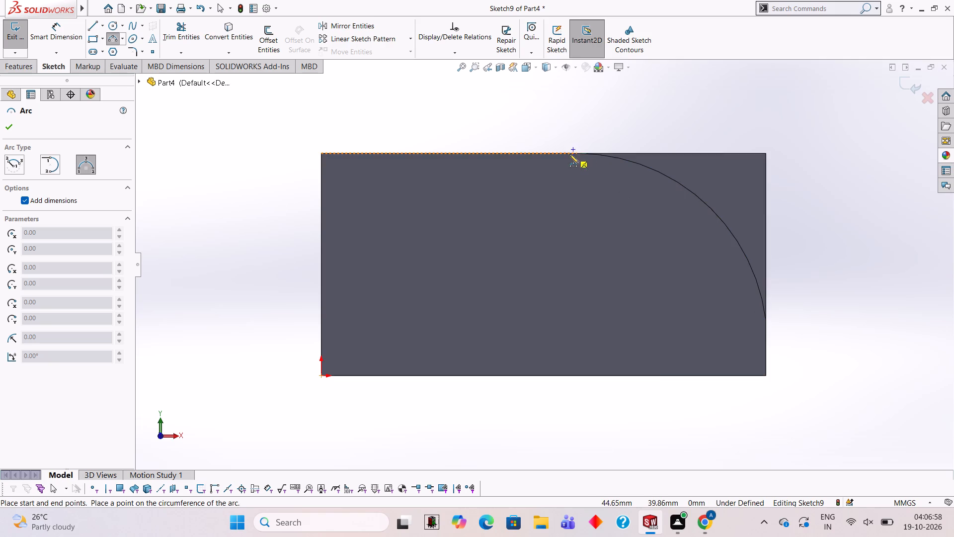
pyautogui.click(767, 321)
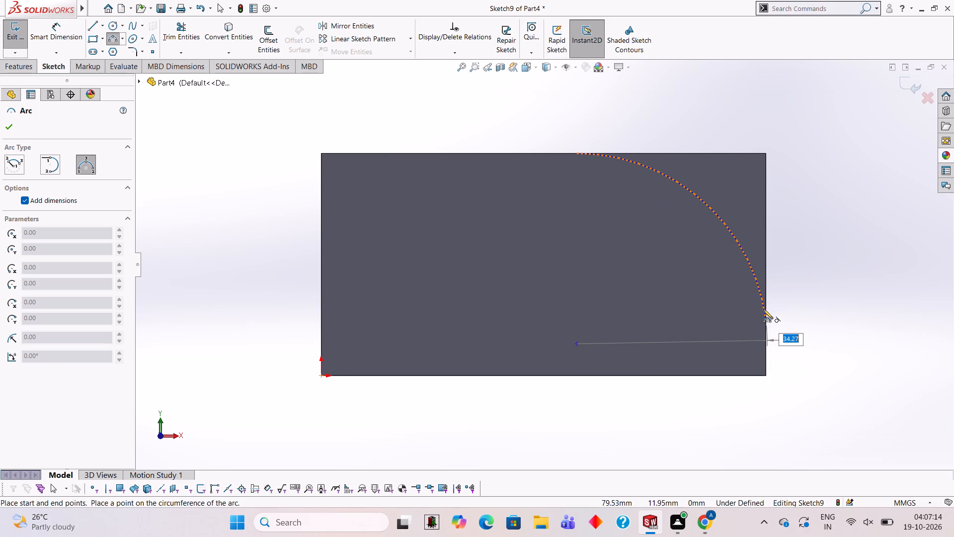
pyautogui.click(763, 309)
pyautogui.moveTo(790, 238); pyautogui.dragTo(791, 274, button='middle')
pyautogui.scroll(-1, 792, 241)
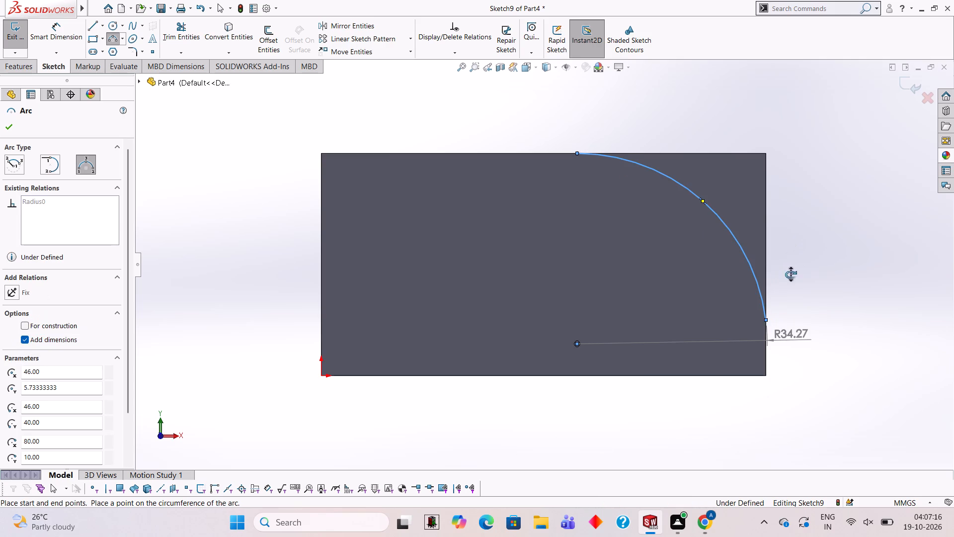
pyautogui.moveTo(791, 274); pyautogui.dragTo(790, 287, button='middle')
pyautogui.scroll(3, 503, 213)
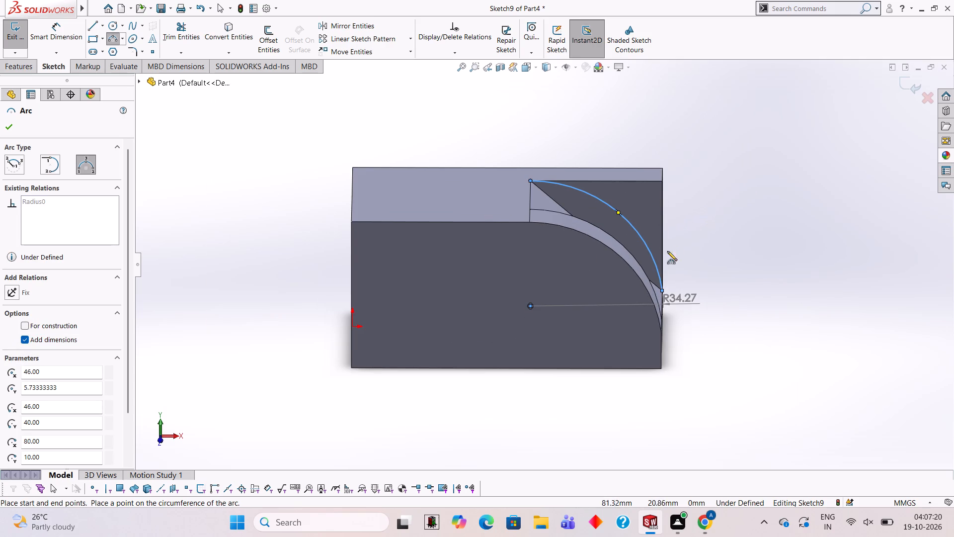
pyautogui.moveTo(566, 268); pyautogui.dragTo(562, 233, button='middle')
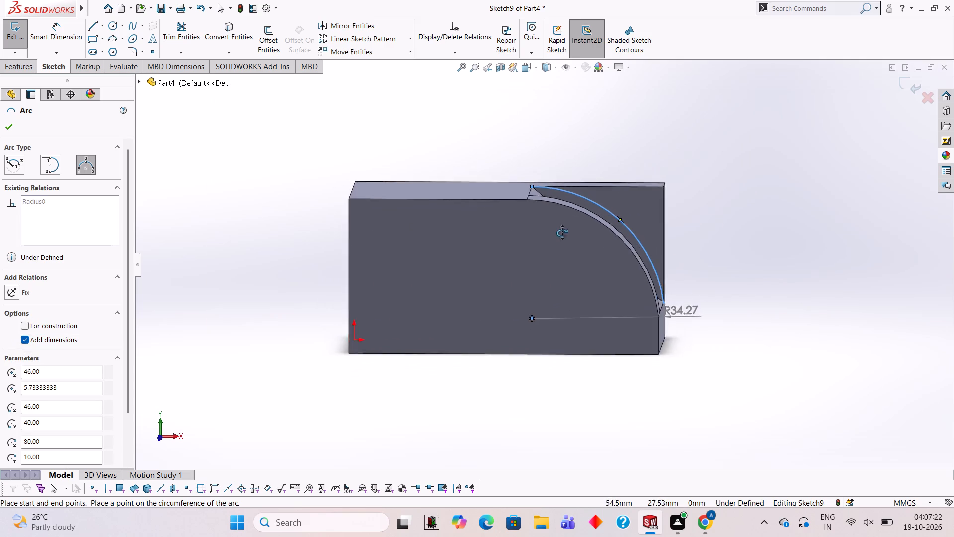
# Close the arc profile on the inner wall with a horizontal line along the top edge to the corner and a 30 mm vertical line down to the arc's lower end.
pyautogui.moveTo(562, 233); pyautogui.dragTo(538, 217, button='middle')
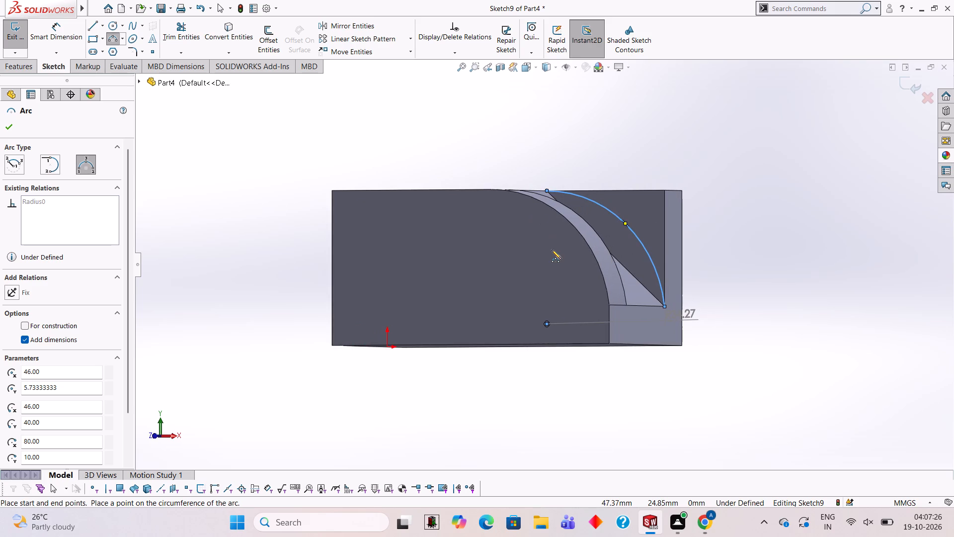
pyautogui.moveTo(560, 225); pyautogui.dragTo(588, 215, button='middle')
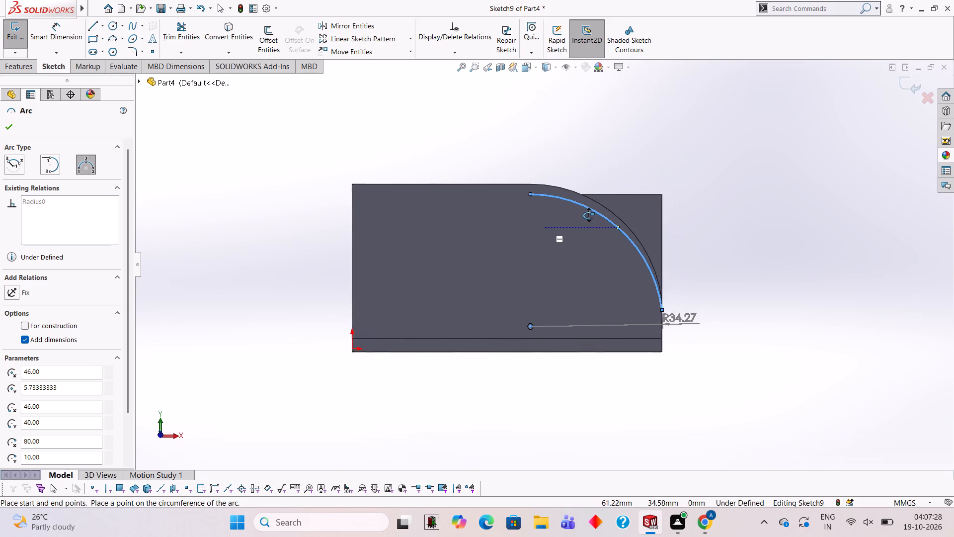
pyautogui.moveTo(588, 215); pyautogui.dragTo(587, 224, button='middle')
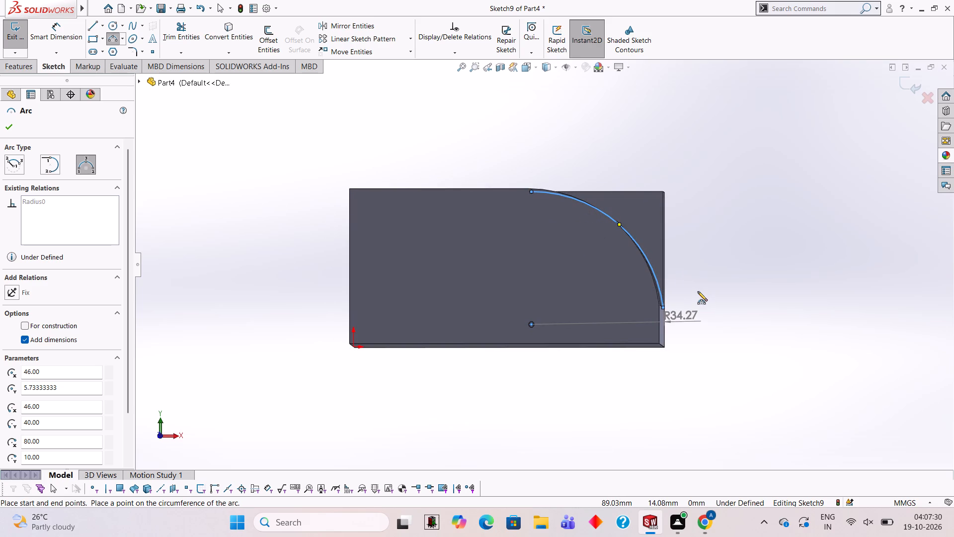
pyautogui.hotkey('ctrl', '8')
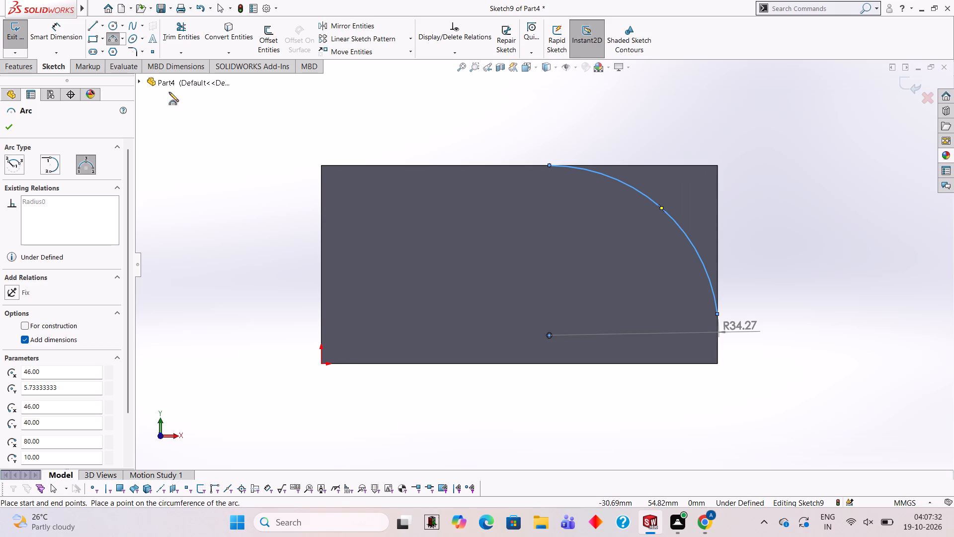
pyautogui.click(96, 23)
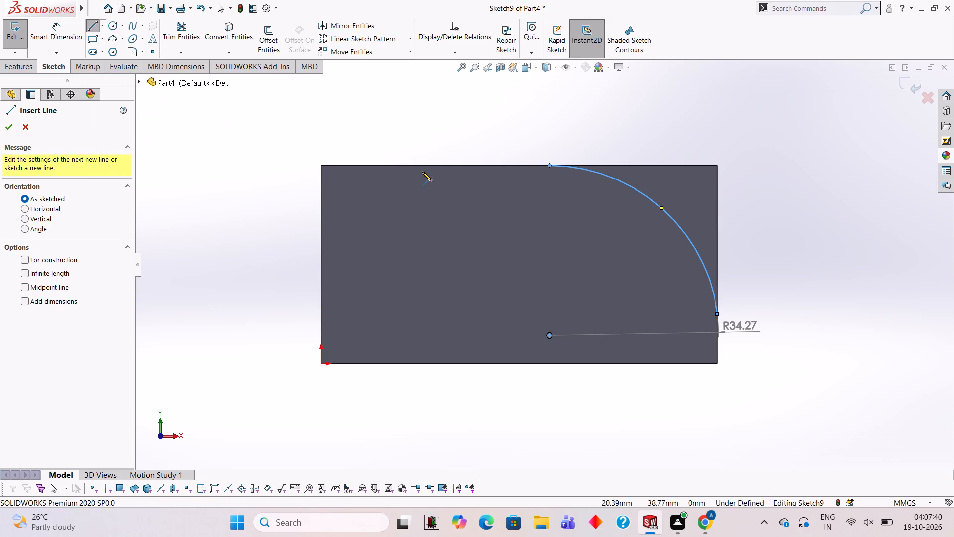
pyautogui.click(549, 164)
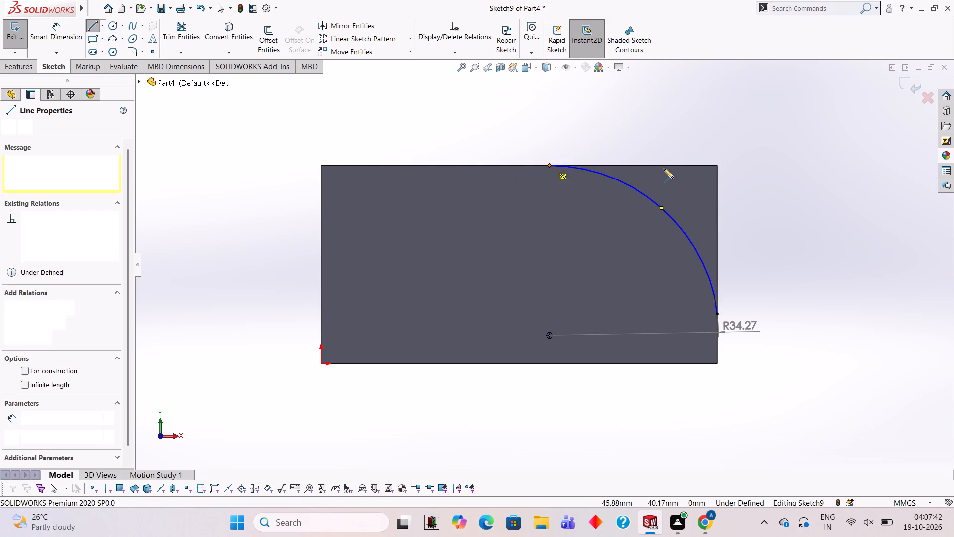
pyautogui.click(716, 166)
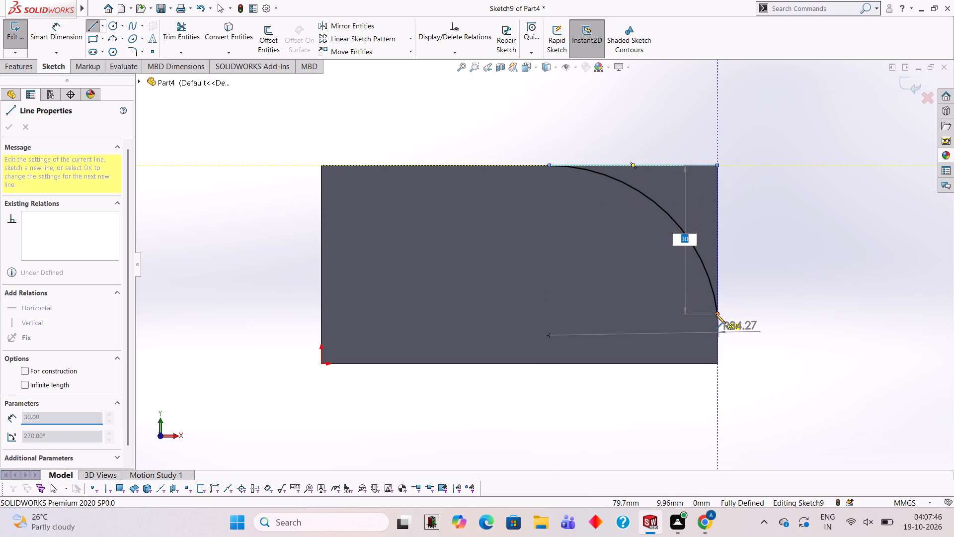
pyautogui.click(718, 315)
pyautogui.press('Escape')
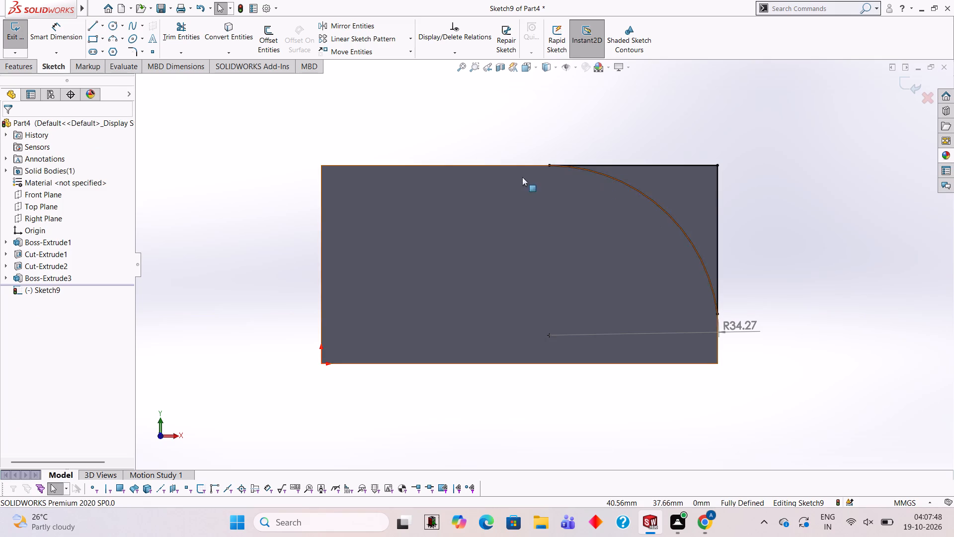
# Extrude-cut the closed corner profile with a 10 mm blind depth to round the rear wall's corner.
pyautogui.moveTo(579, 149); pyautogui.dragTo(569, 194, button='middle')
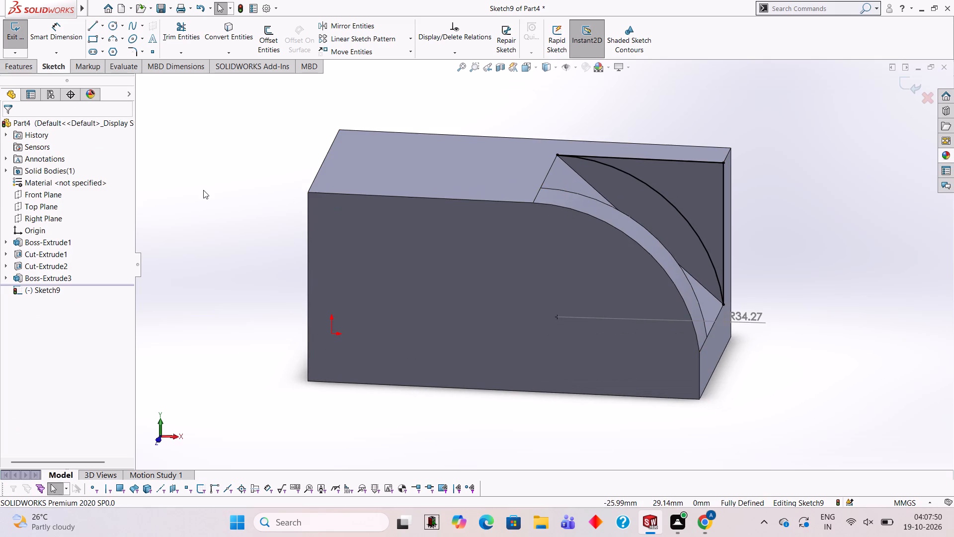
pyautogui.click(24, 72)
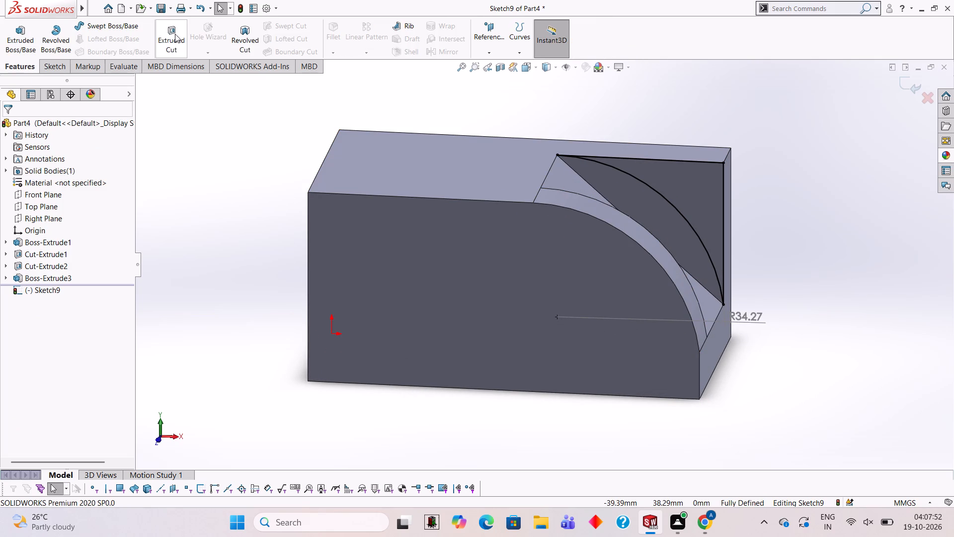
pyautogui.click(185, 26)
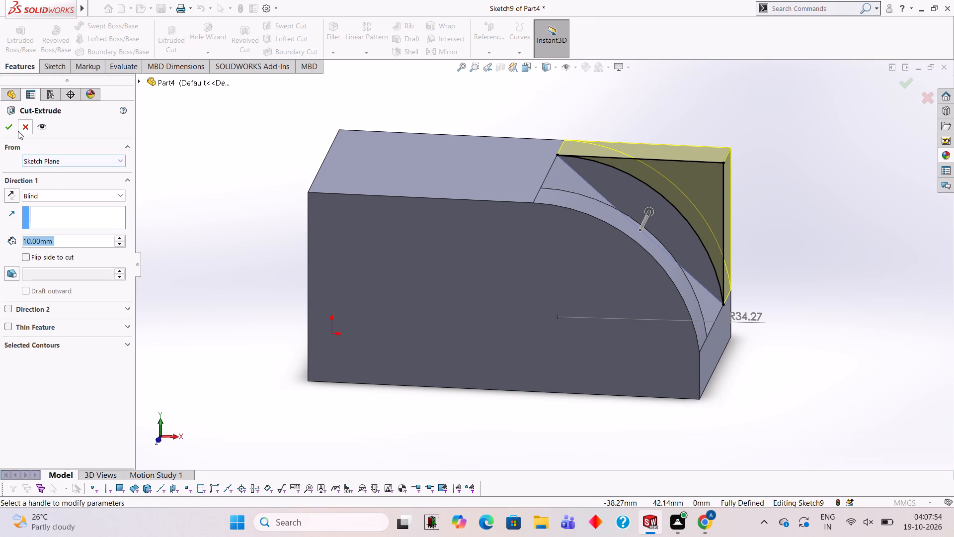
pyautogui.click(11, 127)
pyautogui.click(193, 177)
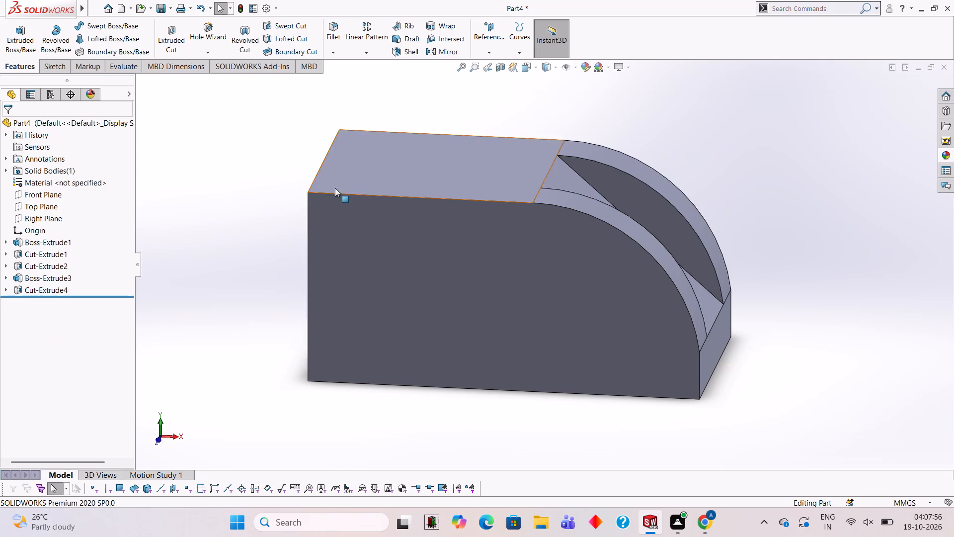
# Start a new sketch on the large flat front face with the rounded corner and view it straight on.
pyautogui.moveTo(335, 187); pyautogui.dragTo(253, 211, button='middle')
pyautogui.scroll(1, 357, 263)
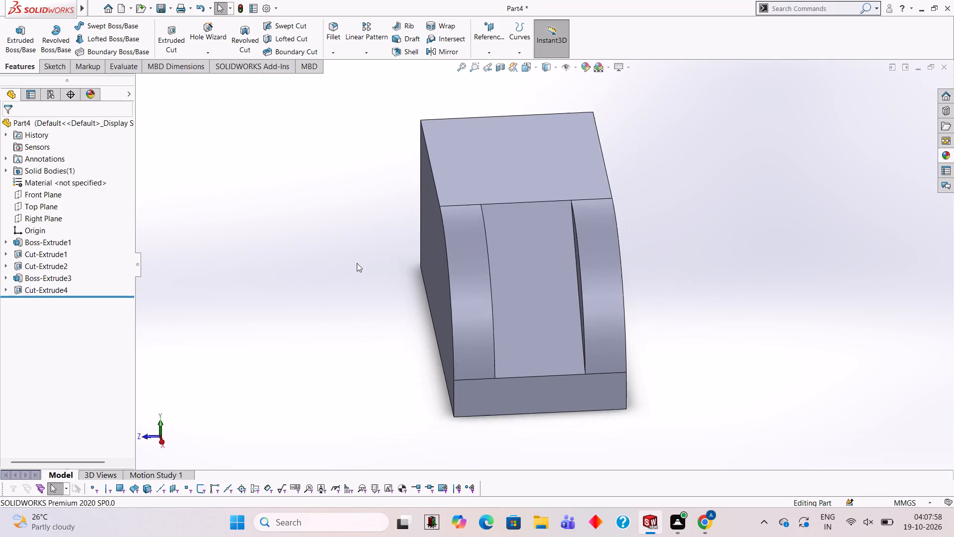
pyautogui.scroll(1, 357, 263)
pyautogui.moveTo(377, 273); pyautogui.dragTo(447, 275, button='middle')
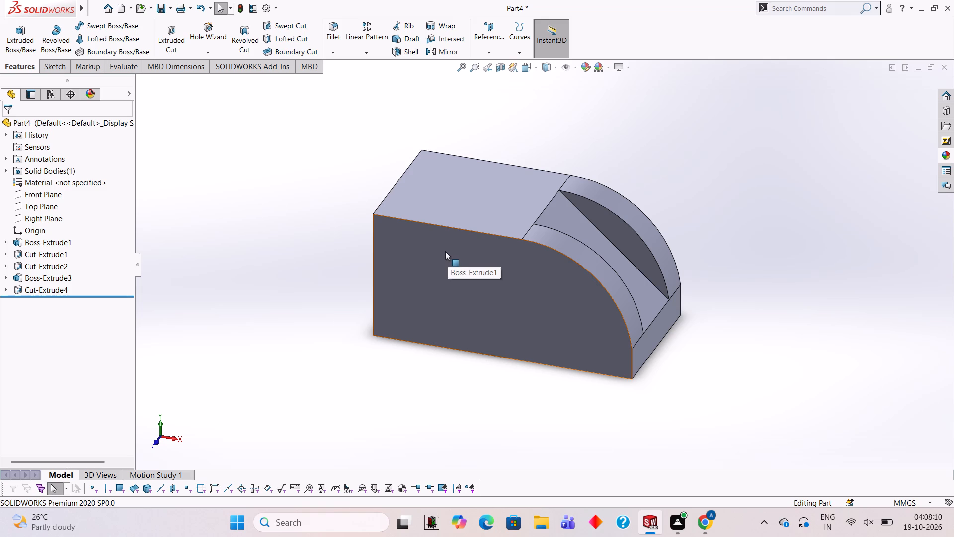
pyautogui.click(467, 285)
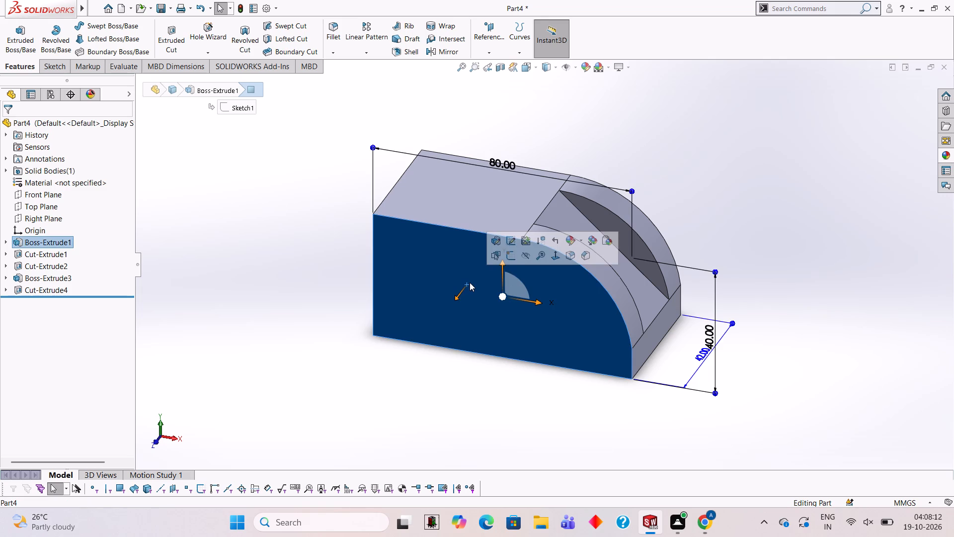
pyautogui.press('Escape')
pyautogui.press('Escape')
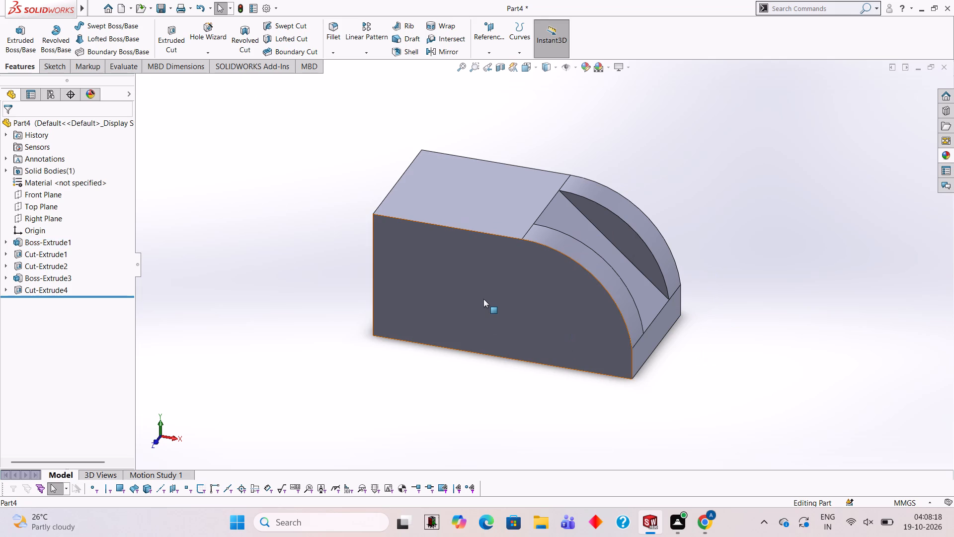
pyautogui.click(484, 299)
pyautogui.click(530, 275)
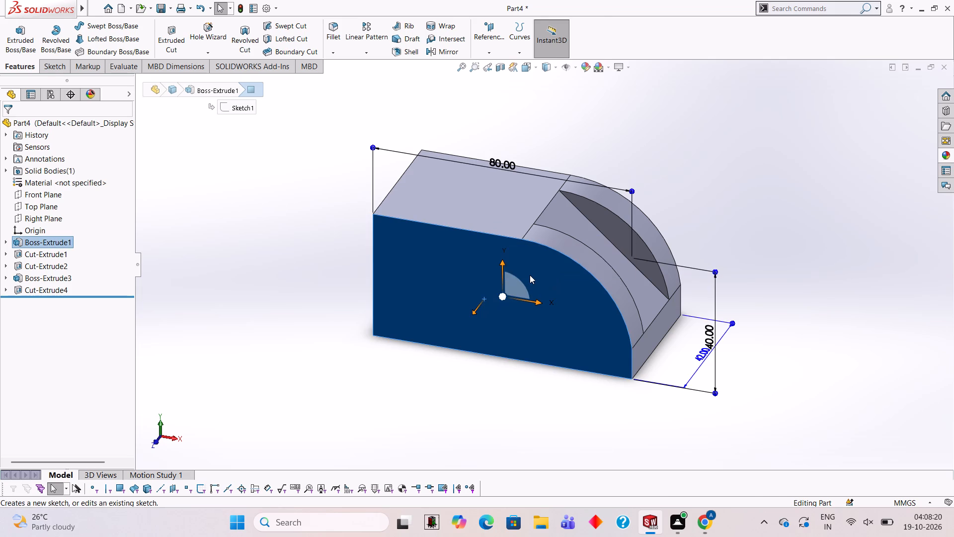
pyautogui.hotkey('ctrl', '8')
pyautogui.scroll(1, 582, 234)
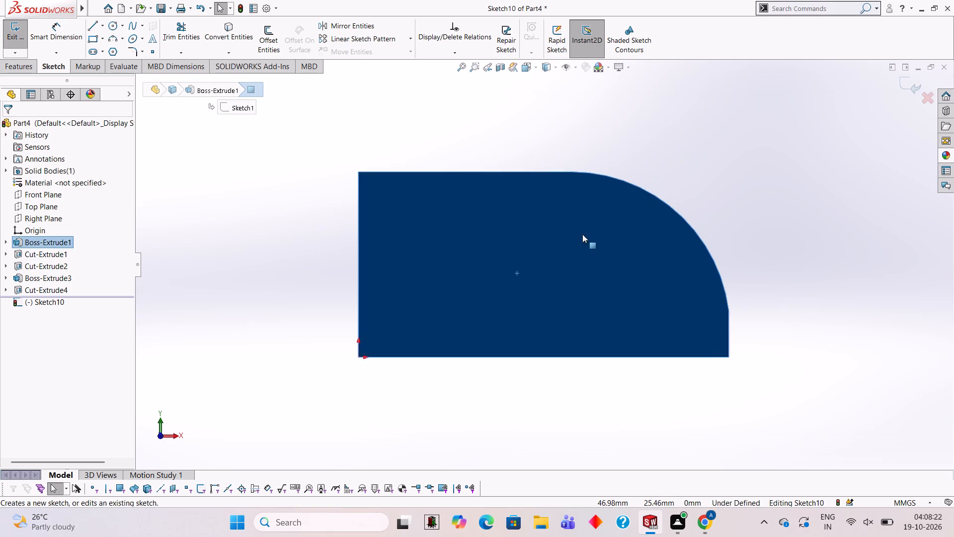
pyautogui.scroll(1, 582, 234)
pyautogui.scroll(-2, 578, 237)
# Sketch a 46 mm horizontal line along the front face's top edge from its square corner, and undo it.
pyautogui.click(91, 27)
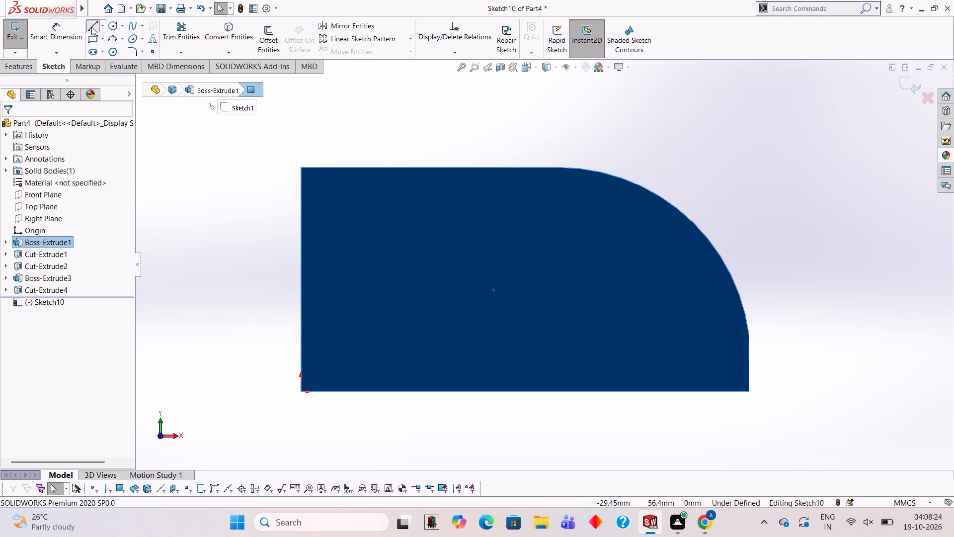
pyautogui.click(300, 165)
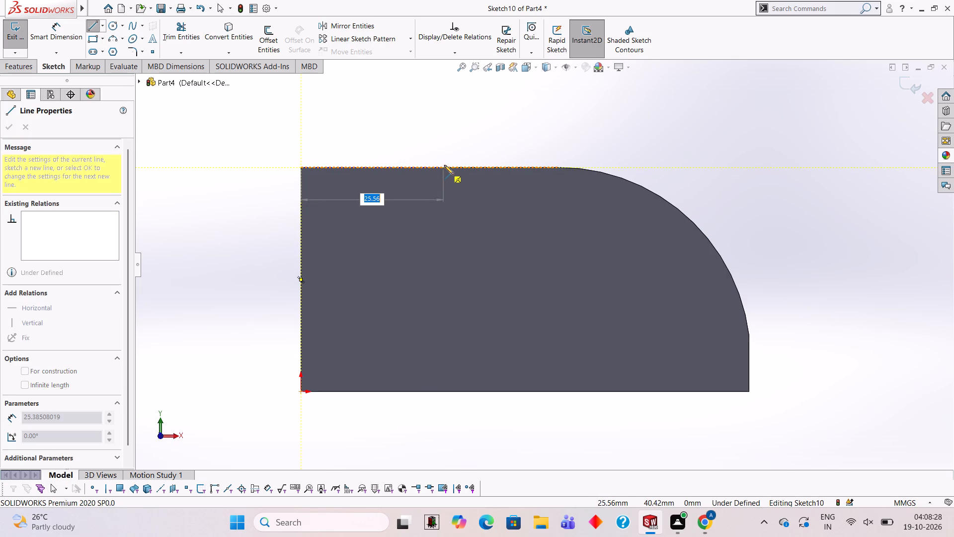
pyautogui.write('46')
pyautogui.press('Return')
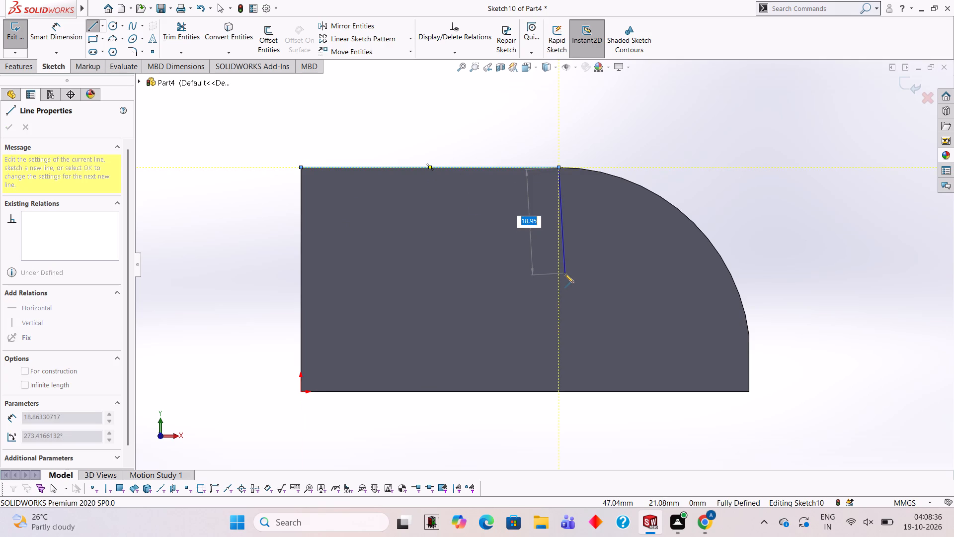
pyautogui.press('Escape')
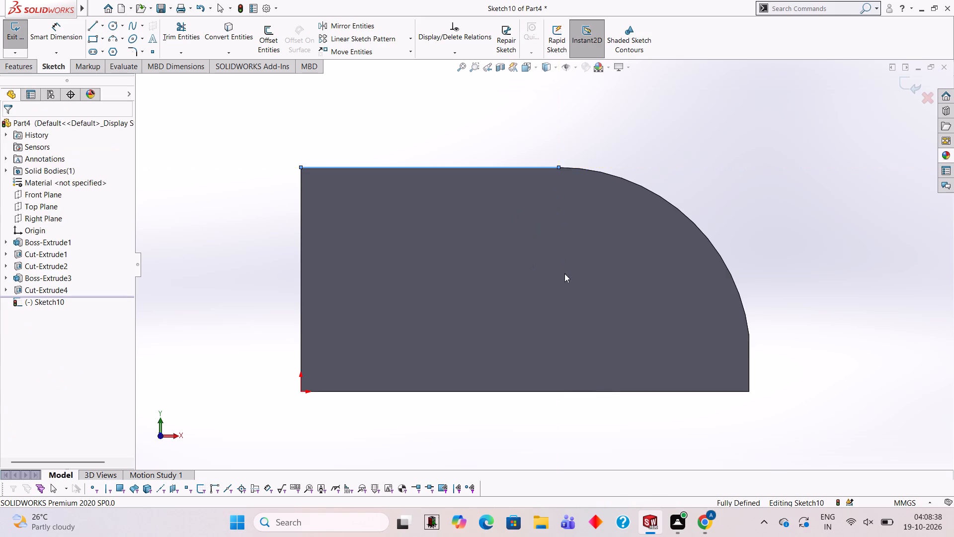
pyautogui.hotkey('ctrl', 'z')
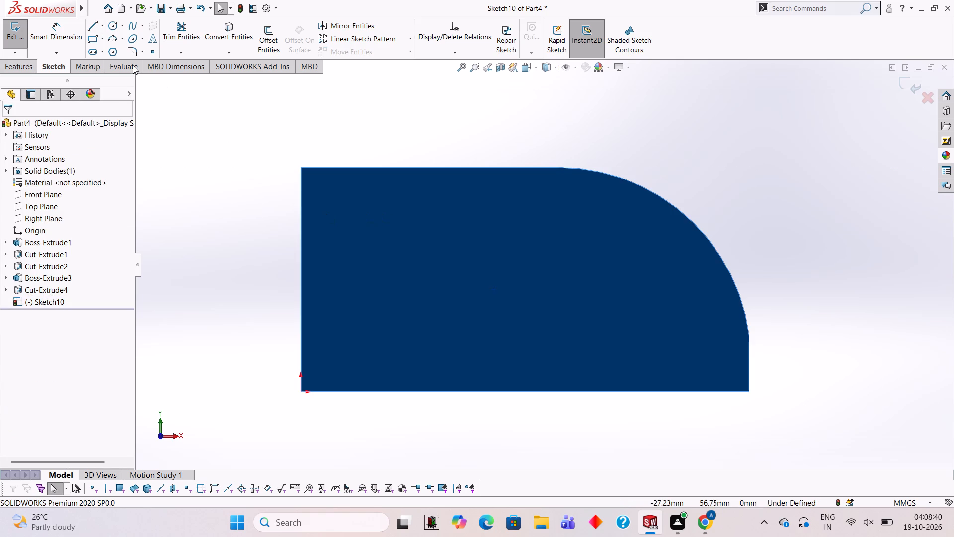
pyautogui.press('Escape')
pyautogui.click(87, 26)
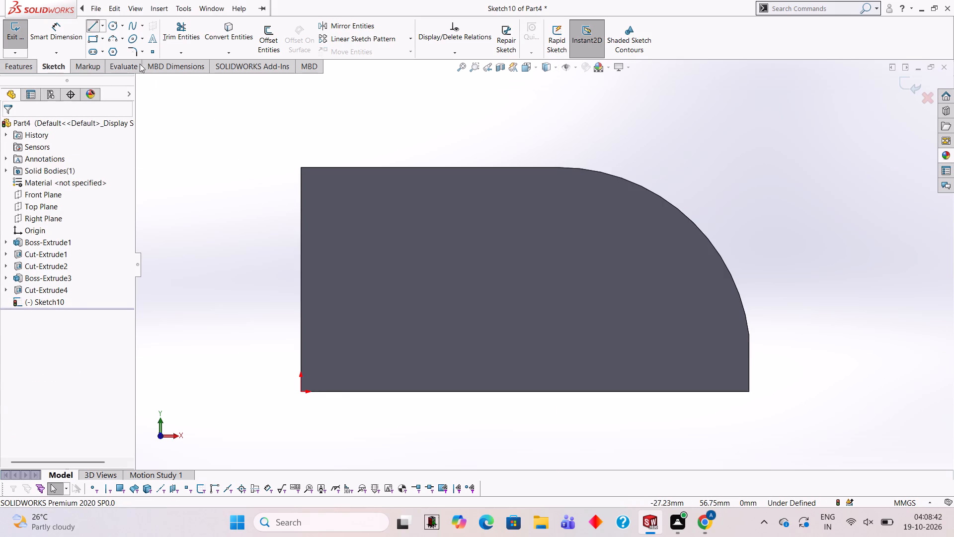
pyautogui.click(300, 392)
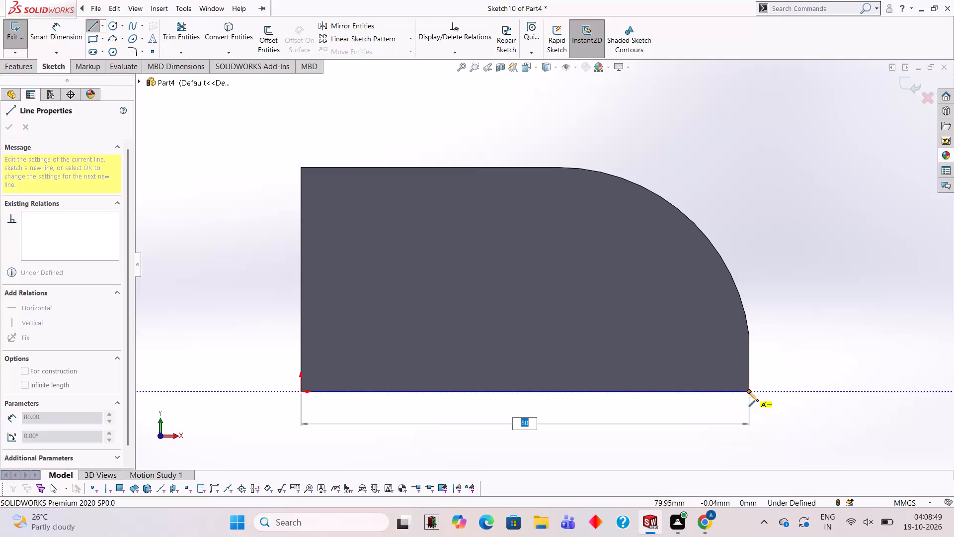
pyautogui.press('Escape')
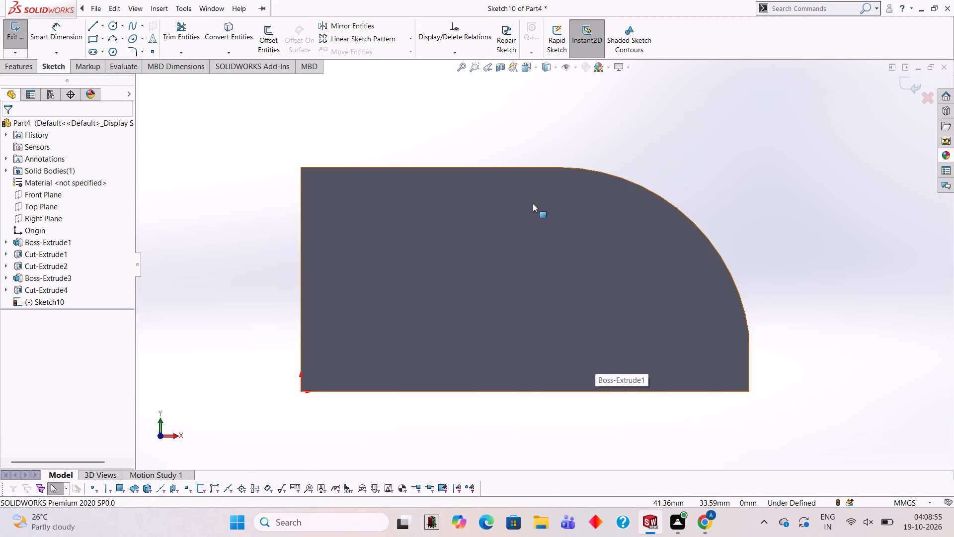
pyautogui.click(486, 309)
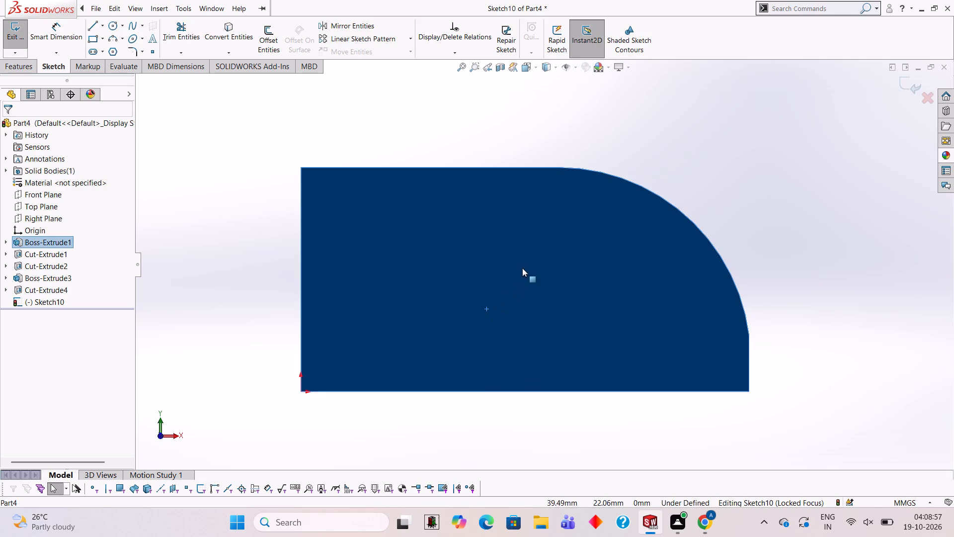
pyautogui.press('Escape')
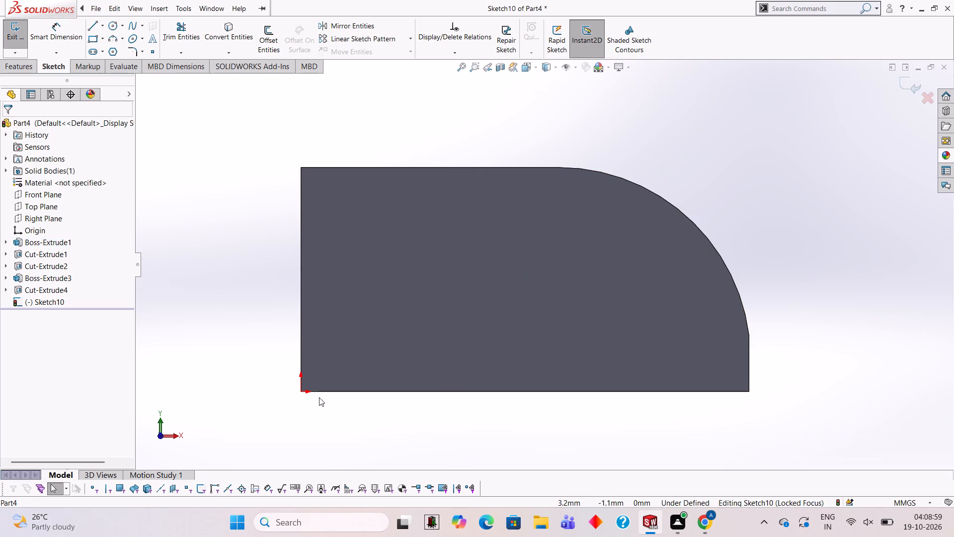
# Sketch a 30 mm horizontal line from the origin along the front face's bottom edge.
pyautogui.click(88, 31)
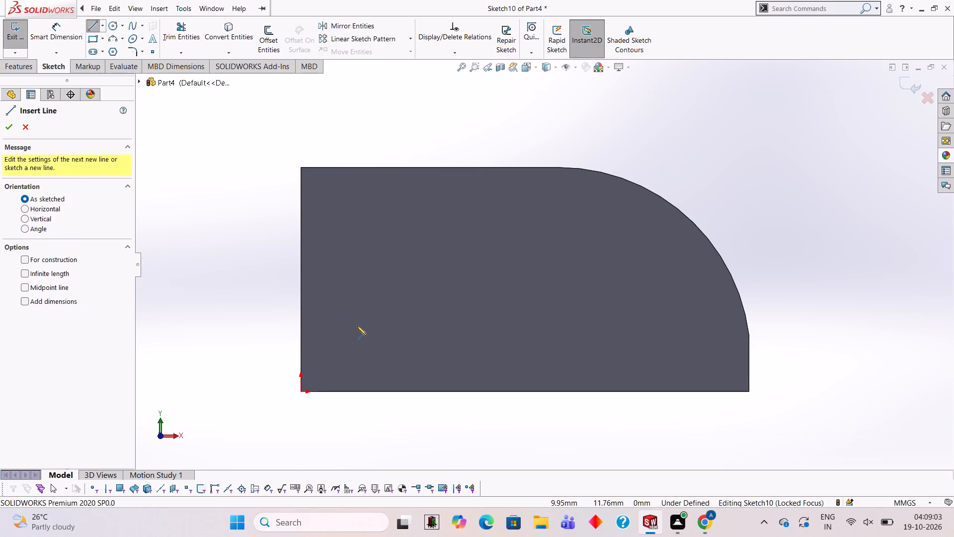
pyautogui.click(301, 393)
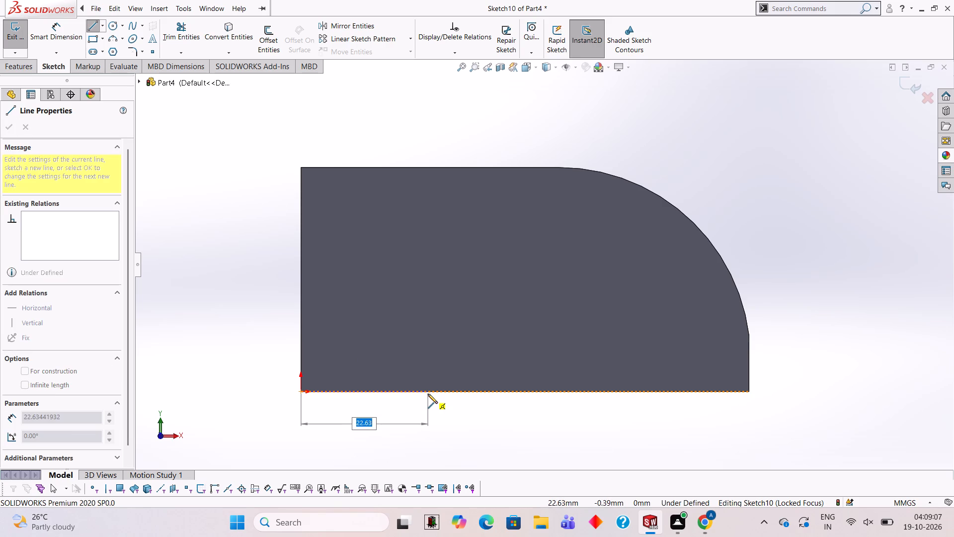
pyautogui.write('30')
pyautogui.press('Return')
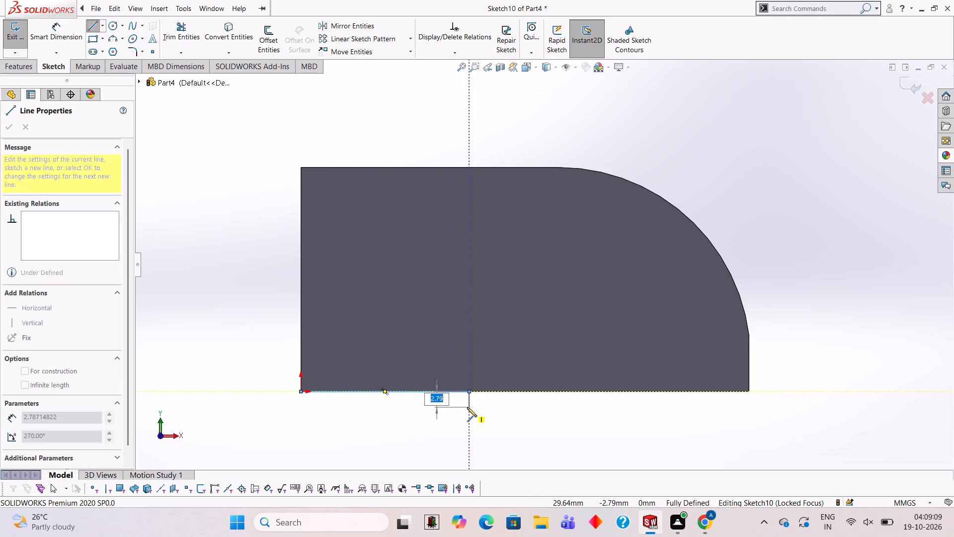
pyautogui.press('Escape')
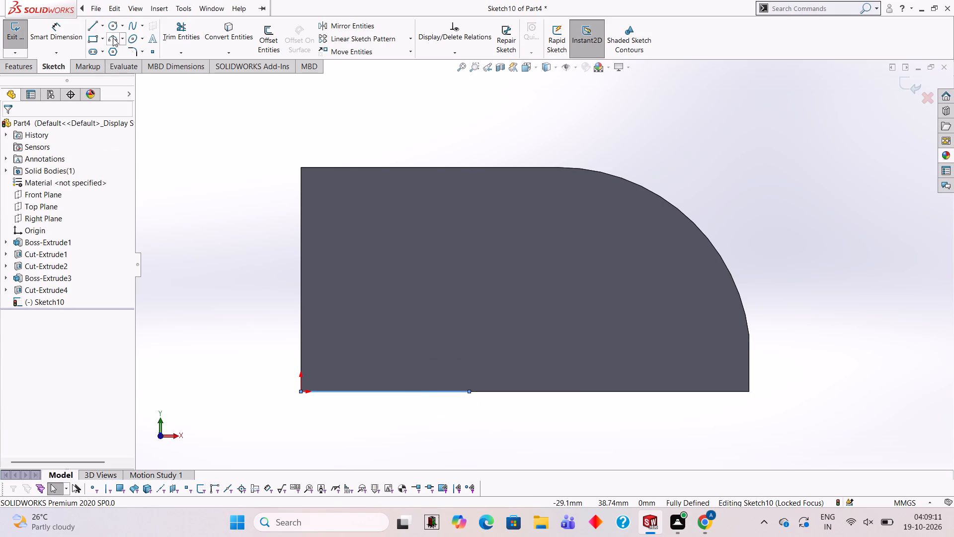
# Sketch a circle of 15 mm radius centred on the free end of the 30 mm line on the bottom edge.
pyautogui.click(113, 28)
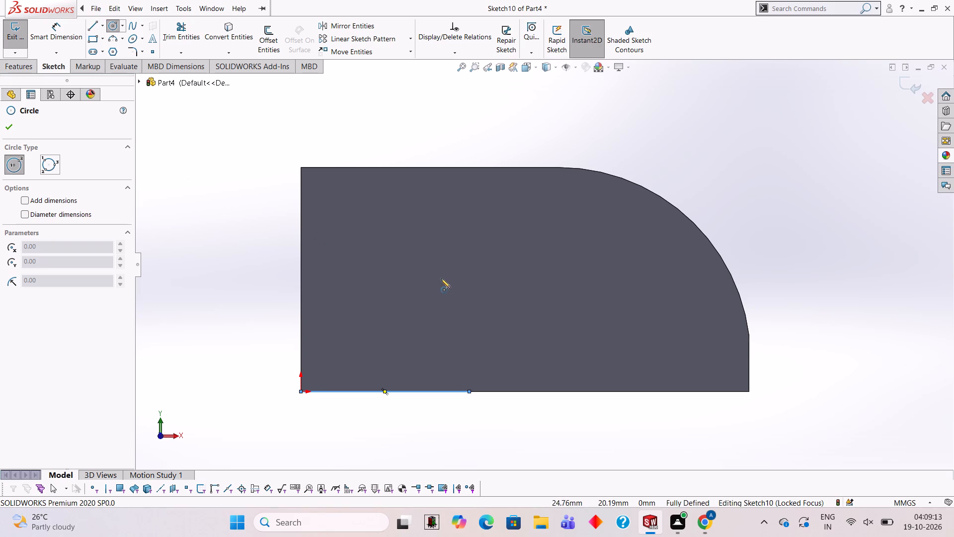
pyautogui.click(469, 390)
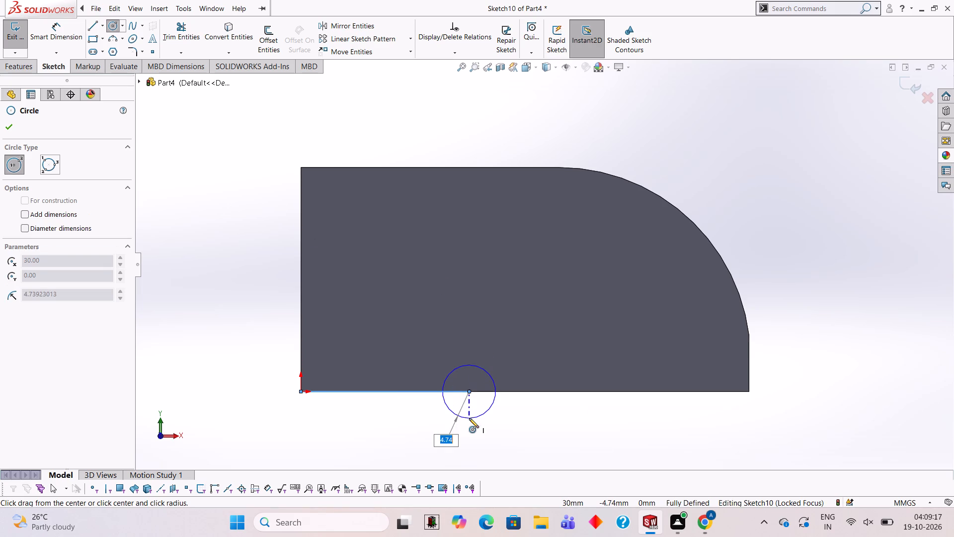
pyautogui.write('15')
pyautogui.press('Return')
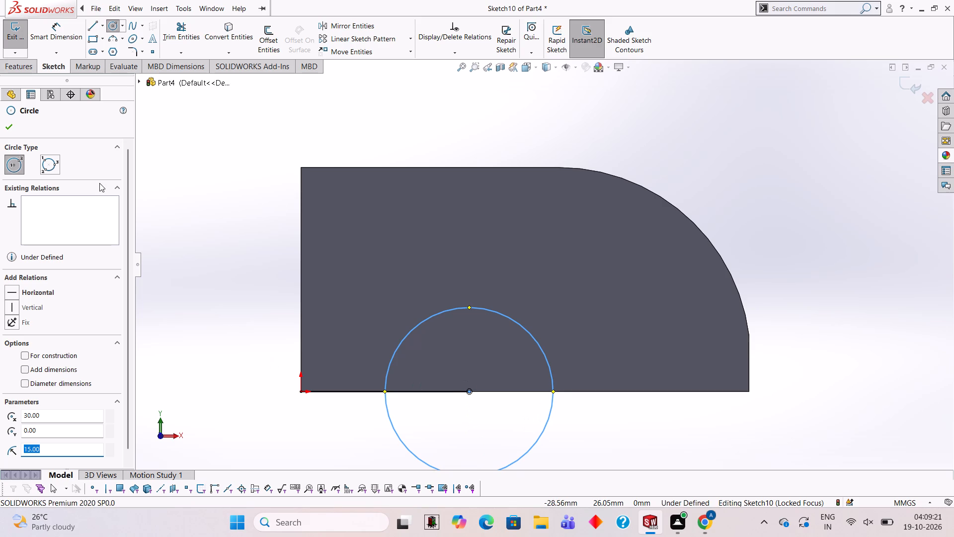
# Sketch a 30 mm horizontal line along the front face's bottom edge, joining the circle's two crossing points.
pyautogui.click(94, 18)
pyautogui.click(89, 30)
pyautogui.click(384, 392)
pyautogui.click(553, 393)
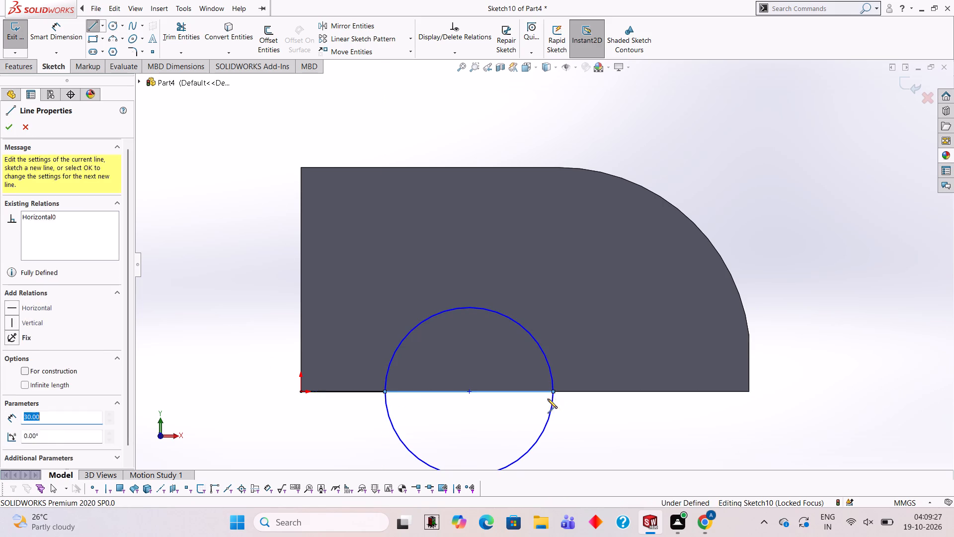
pyautogui.press('Escape')
# Trim away the circle's lower half and the line segment between the origin and the circle, leaving a closed semicircle.
pyautogui.click(189, 39)
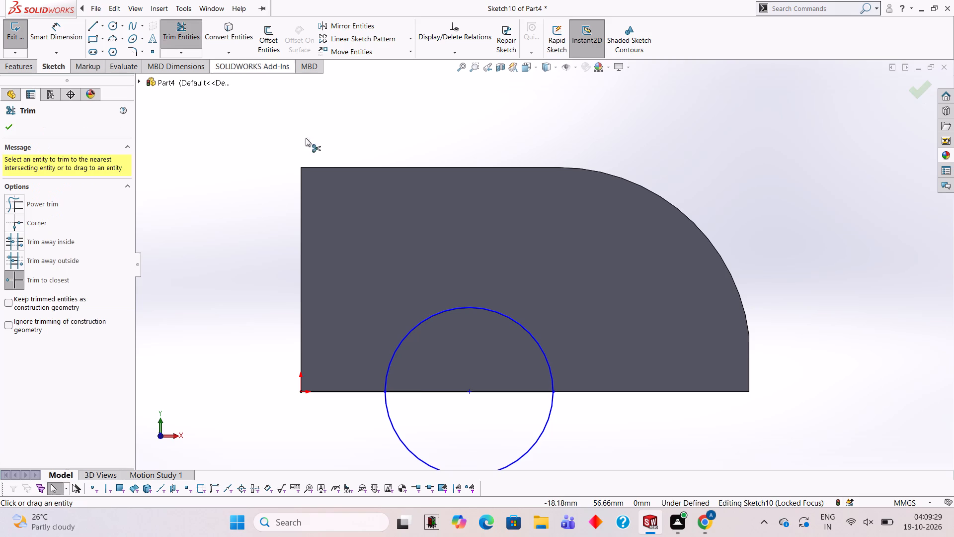
pyautogui.click(389, 417)
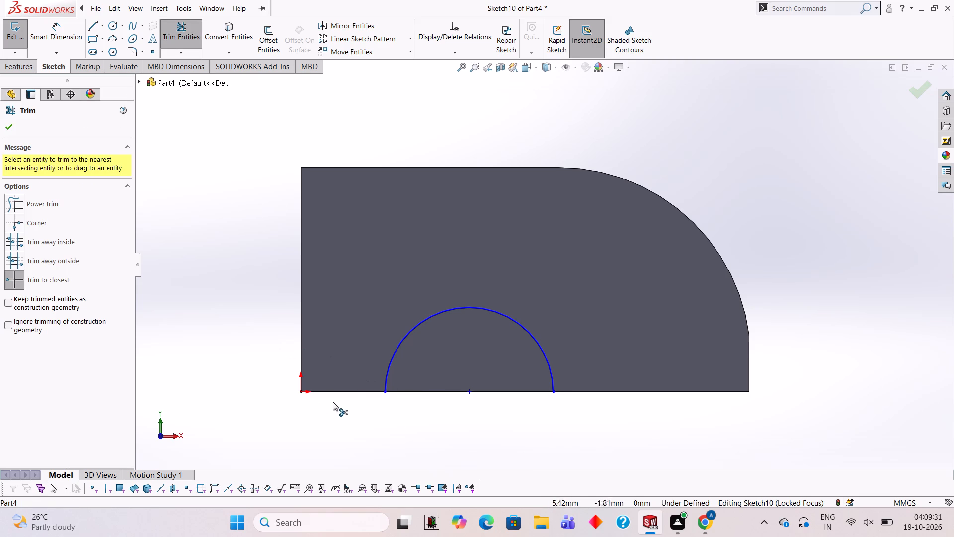
pyautogui.click(338, 392)
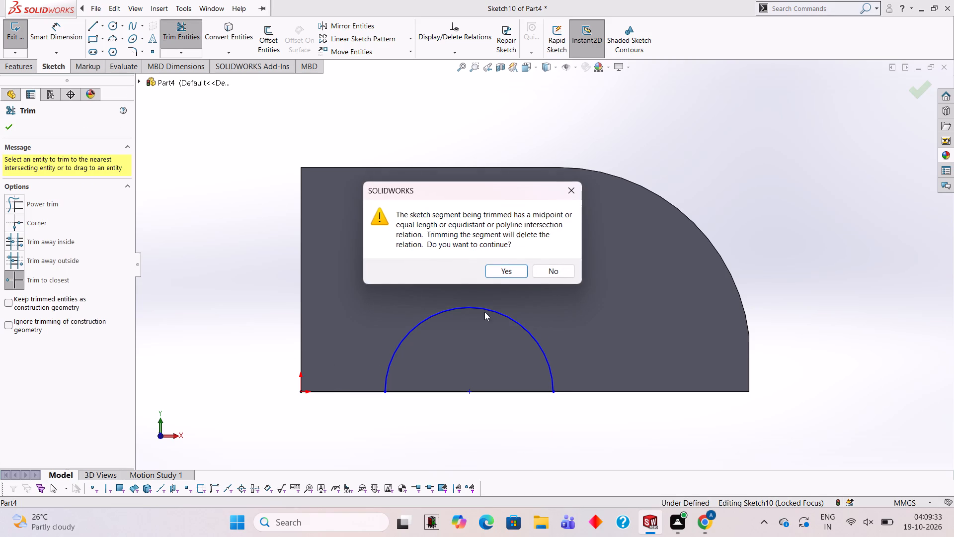
pyautogui.click(498, 275)
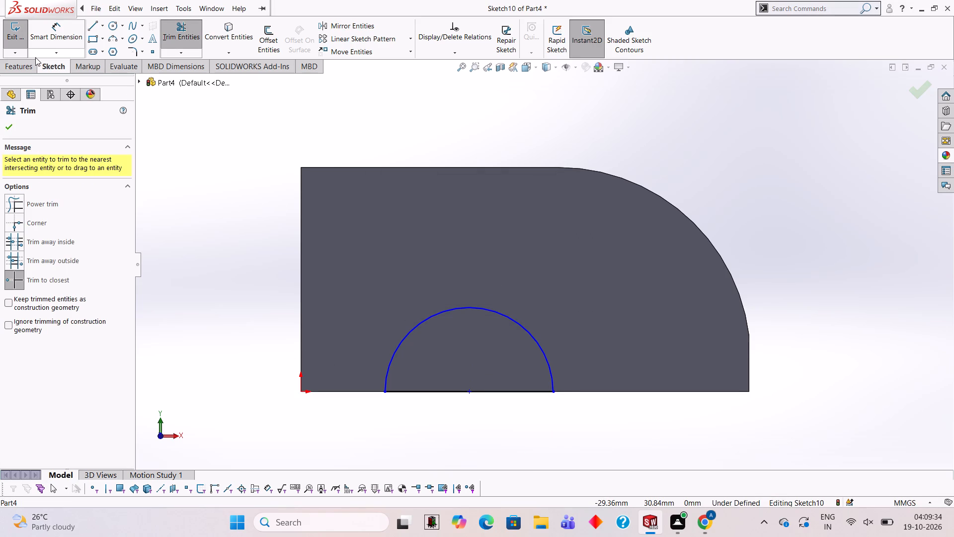
# Extrude-cut the semicircular region to a blind depth of 42 mm through the block.
pyautogui.click(25, 70)
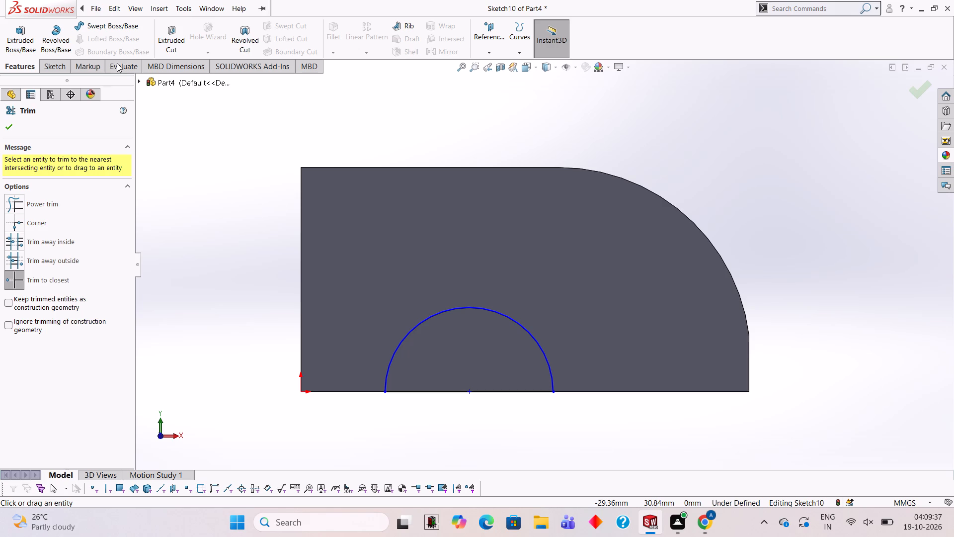
pyautogui.click(165, 42)
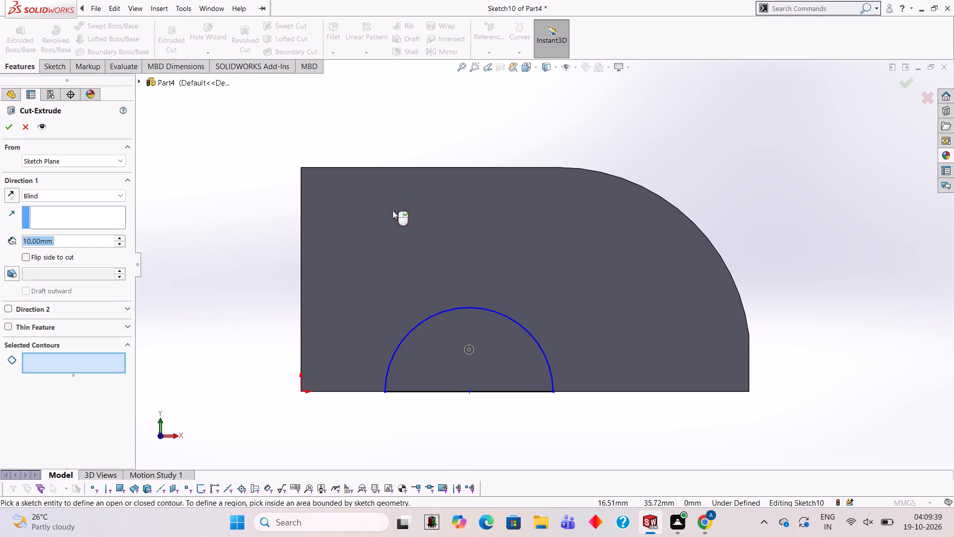
pyautogui.click(450, 346)
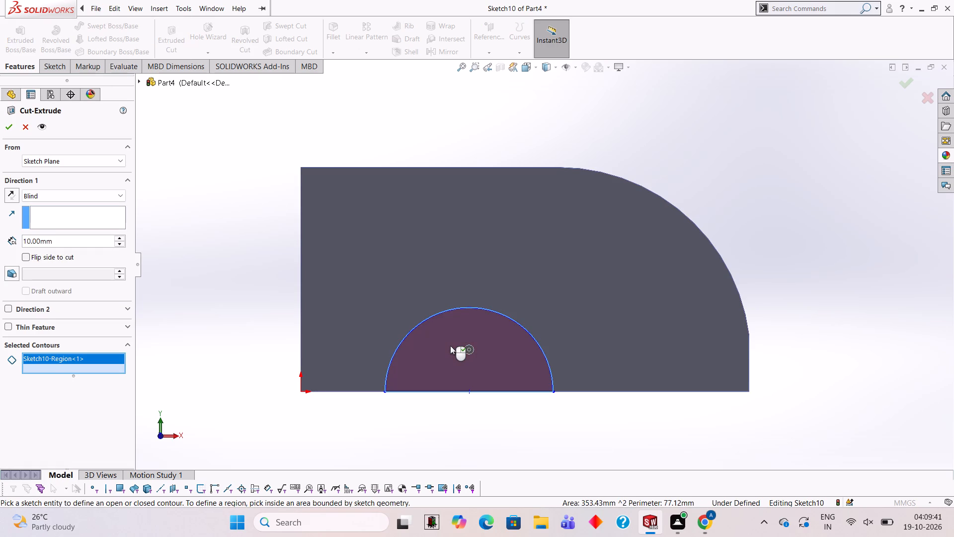
pyautogui.click(93, 245)
pyautogui.press('BackSpace')
pyautogui.press('BackSpace')
pyautogui.press('BackSpace')
pyautogui.press('BackSpace')
pyautogui.press('BackSpace')
pyautogui.press('BackSpace')
pyautogui.press('BackSpace')
pyautogui.press('BackSpace')
pyautogui.press('BackSpace')
pyautogui.press('BackSpace')
pyautogui.press('BackSpace')
pyautogui.press('BackSpace')
pyautogui.press('BackSpace')
pyautogui.press('BackSpace')
pyautogui.press('BackSpace')
pyautogui.press('BackSpace')
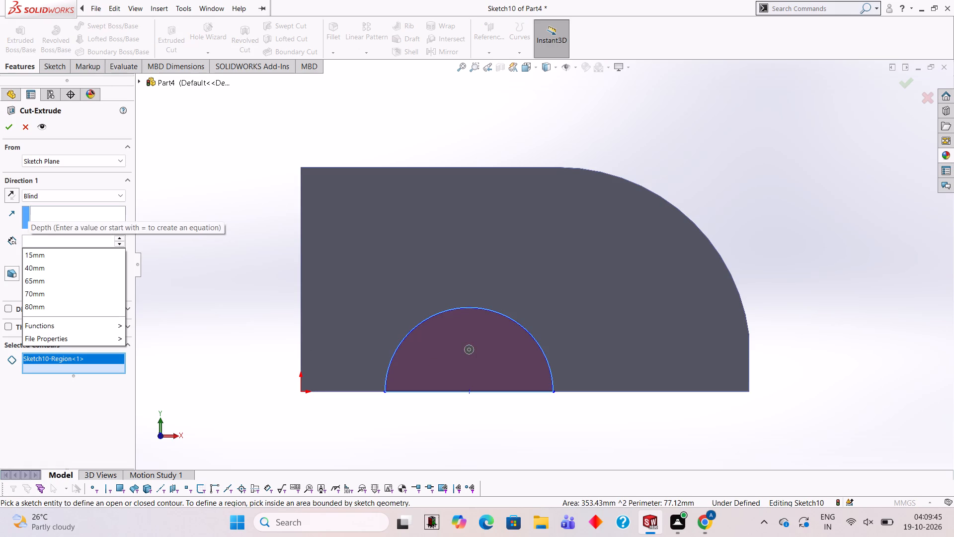
pyautogui.write('42')
pyautogui.press('Return')
pyautogui.scroll(2, 235, 173)
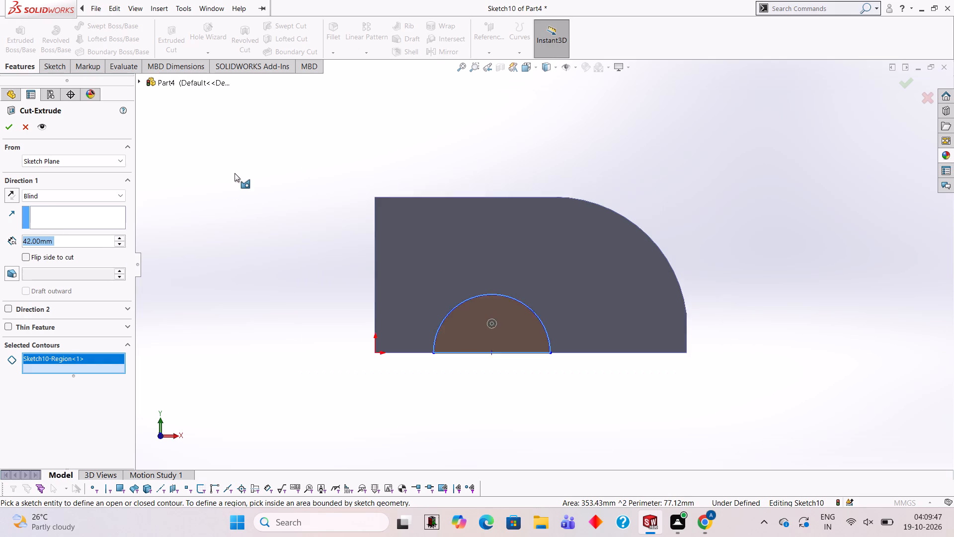
pyautogui.moveTo(235, 173); pyautogui.dragTo(333, 395, button='middle')
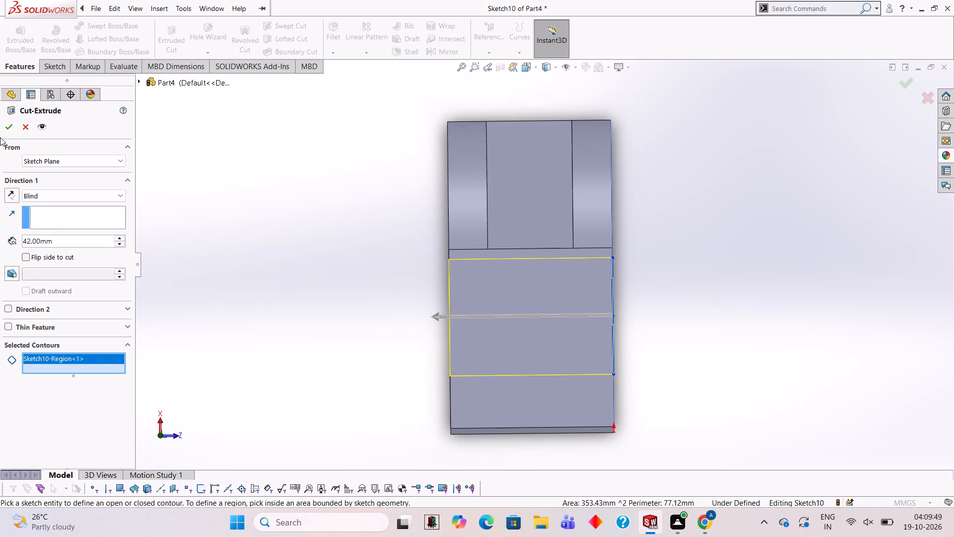
pyautogui.click(9, 126)
# Examine the part and its semicircular bottom cut from several sides.
pyautogui.click(224, 194)
pyautogui.scroll(1, 322, 224)
pyautogui.moveTo(321, 224); pyautogui.dragTo(295, 215, button='middle')
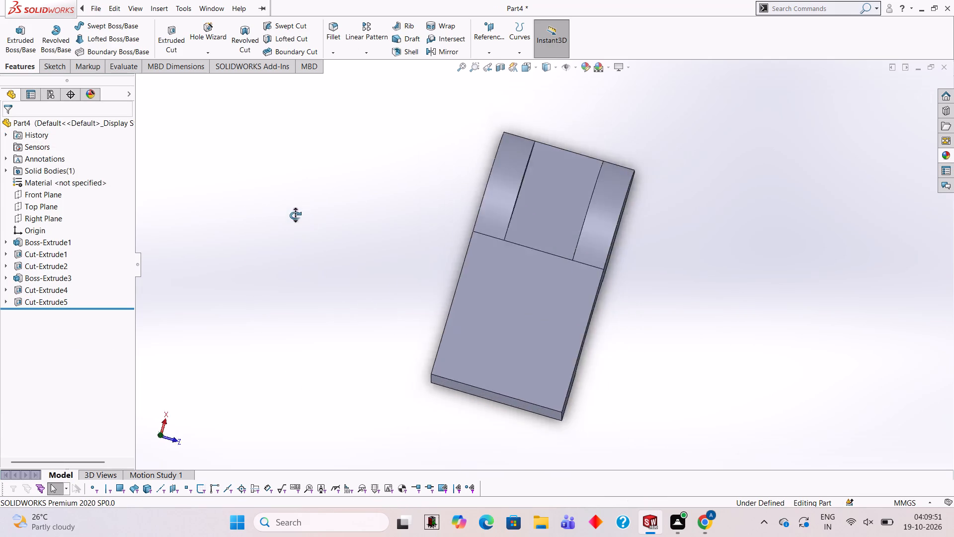
pyautogui.moveTo(295, 215); pyautogui.dragTo(248, 186, button='middle')
pyautogui.scroll(2, 461, 243)
pyautogui.moveTo(459, 233); pyautogui.dragTo(417, 165, button='middle')
pyautogui.moveTo(537, 269); pyautogui.dragTo(539, 194, button='middle')
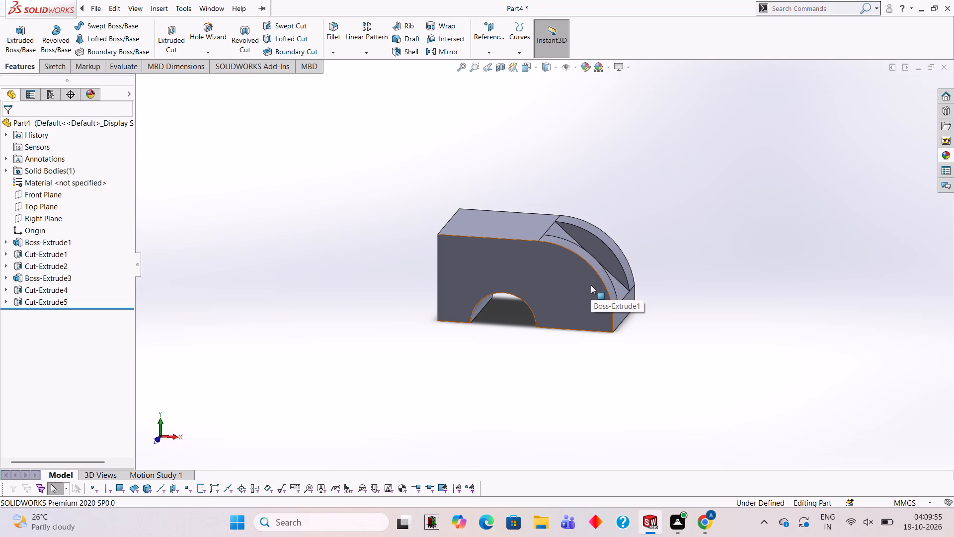
pyautogui.moveTo(515, 267); pyautogui.dragTo(549, 295, button='middle')
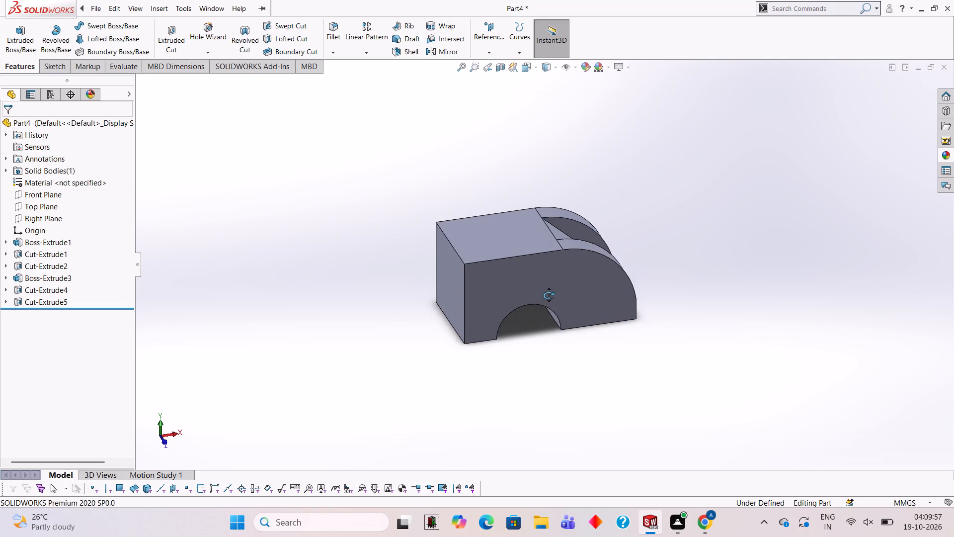
pyautogui.moveTo(549, 295); pyautogui.dragTo(546, 295, button='middle')
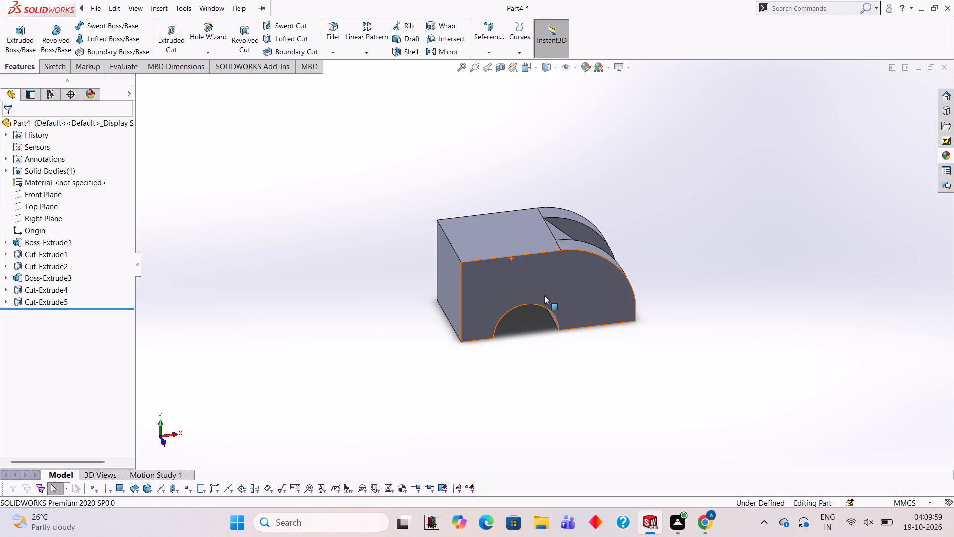
# Start a new sketch on the flat top face of the block and view it straight on.
pyautogui.scroll(-1, 547, 222)
pyautogui.moveTo(556, 226); pyautogui.dragTo(565, 277, button='middle')
pyautogui.click(511, 253)
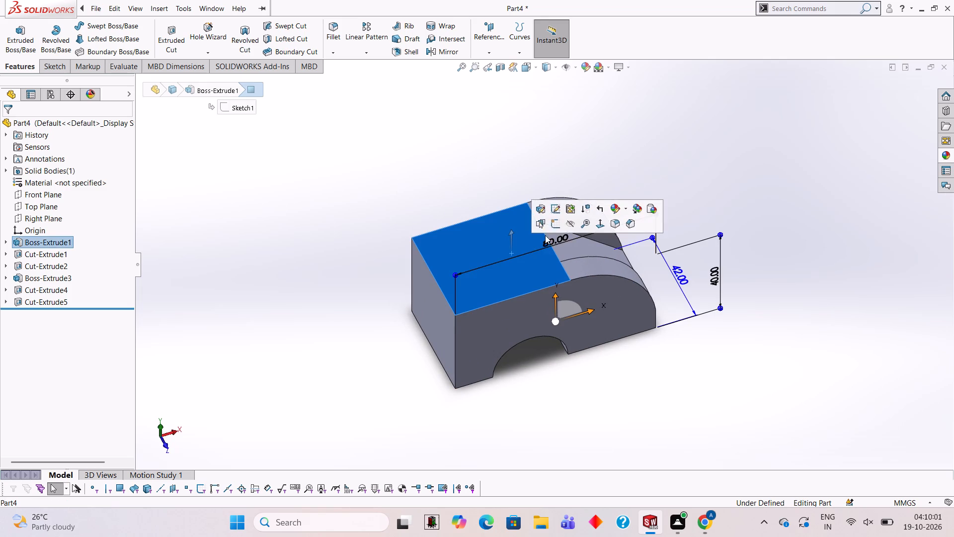
pyautogui.click(552, 227)
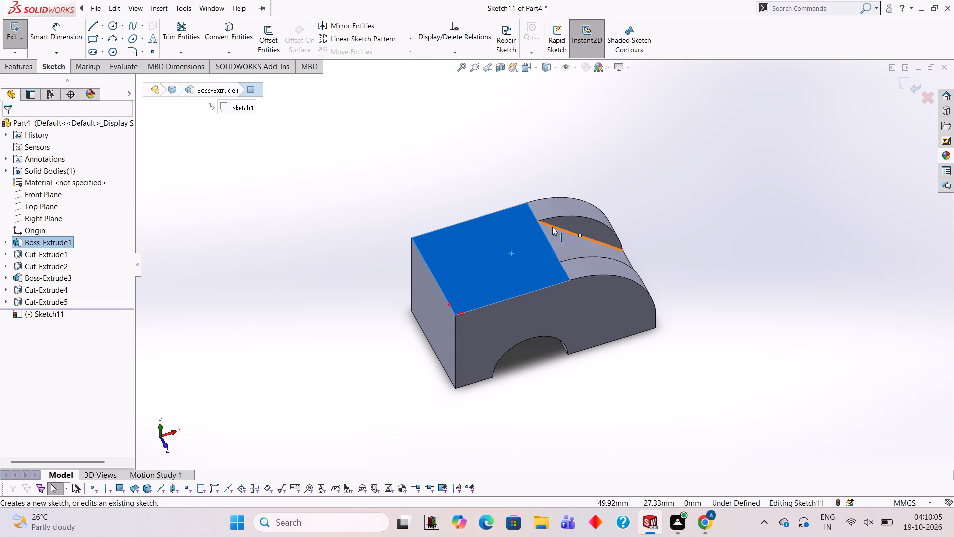
pyautogui.hotkey('ctrl', '8')
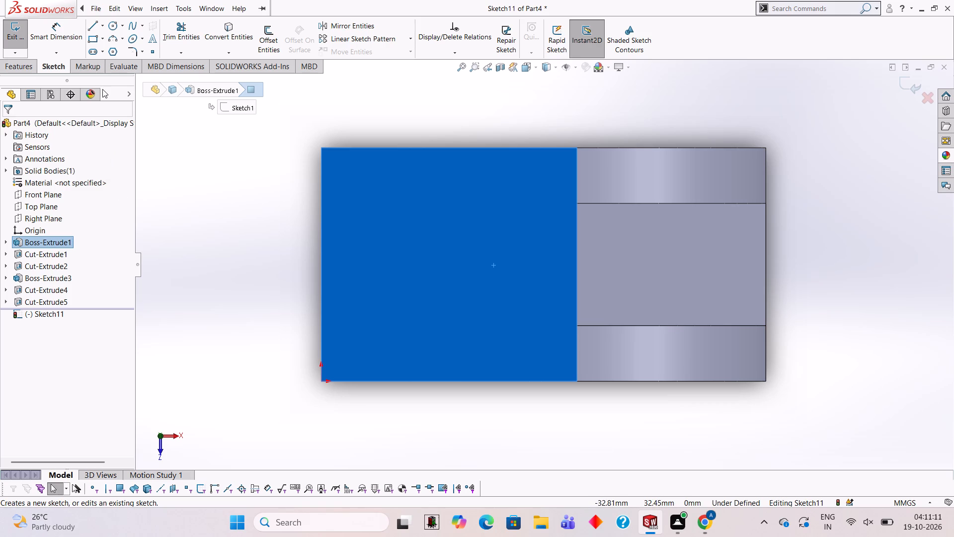
# Sketch connected horizontal lines of 8 mm and 22 mm along the top face's rear edge, starting from its square corner.
pyautogui.click(115, 27)
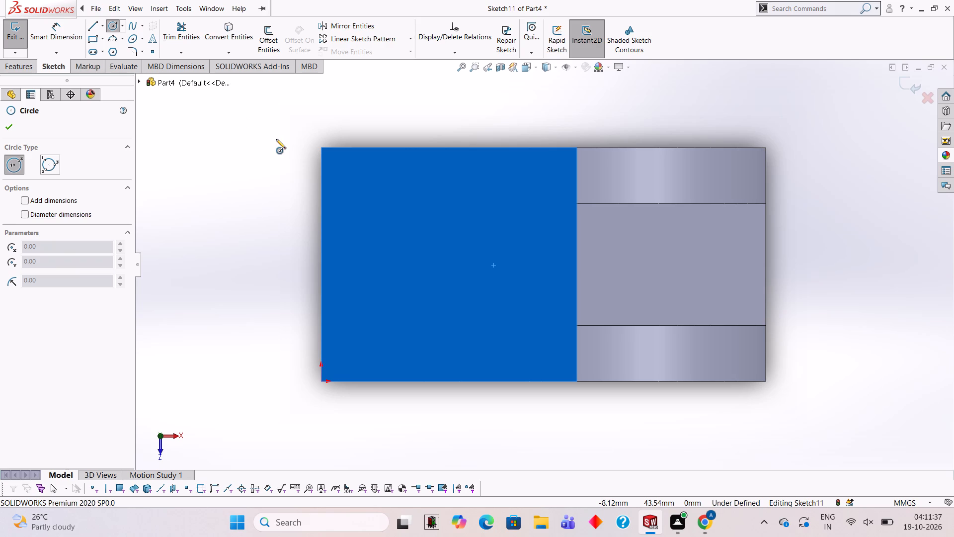
pyautogui.click(88, 26)
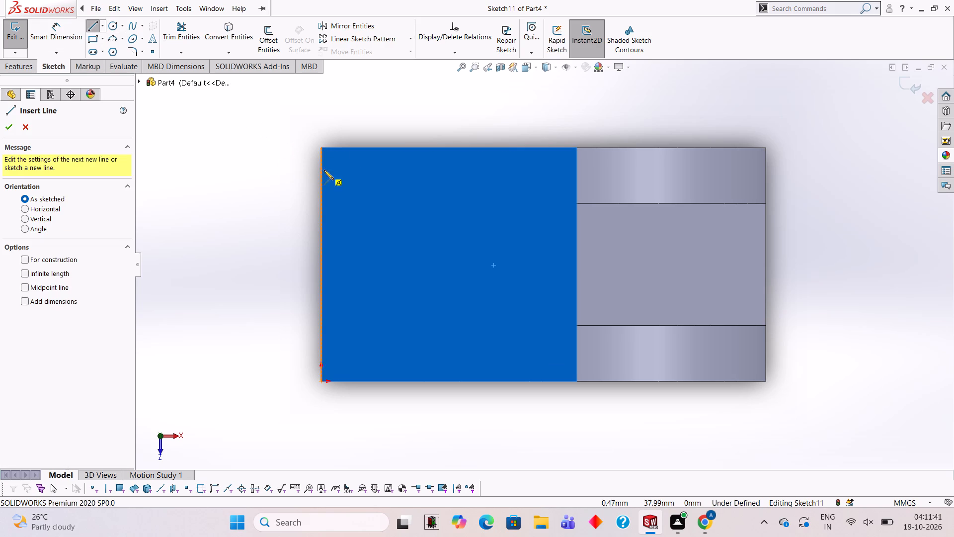
pyautogui.click(321, 149)
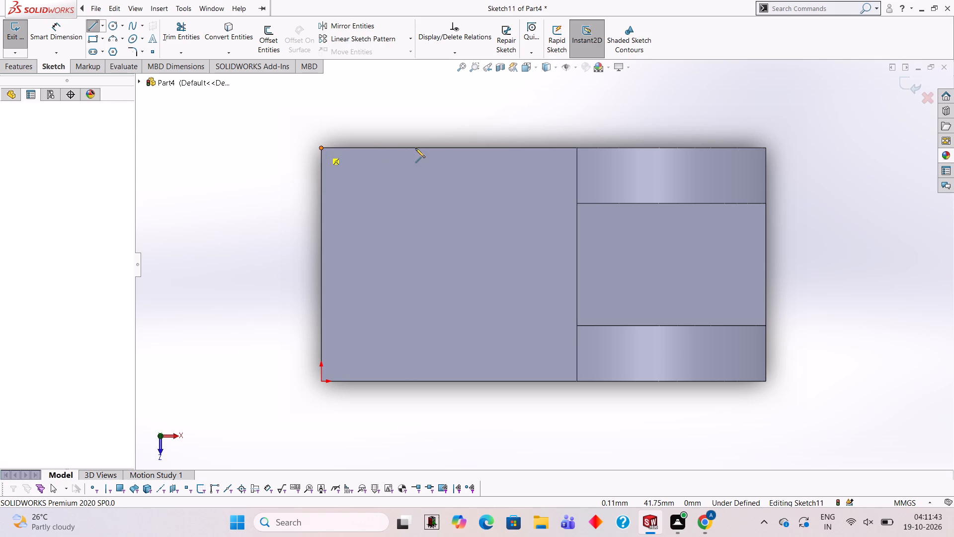
pyautogui.press('8')
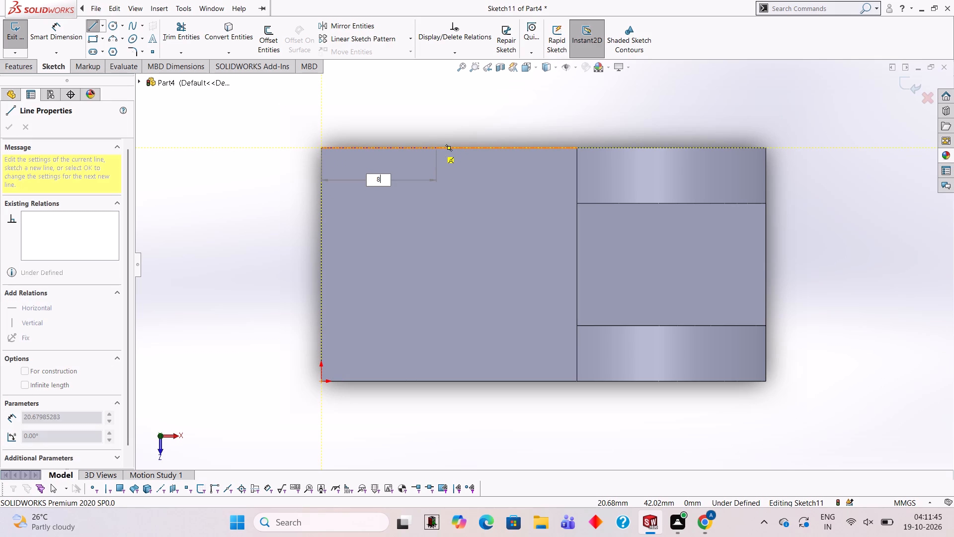
pyautogui.press('Return')
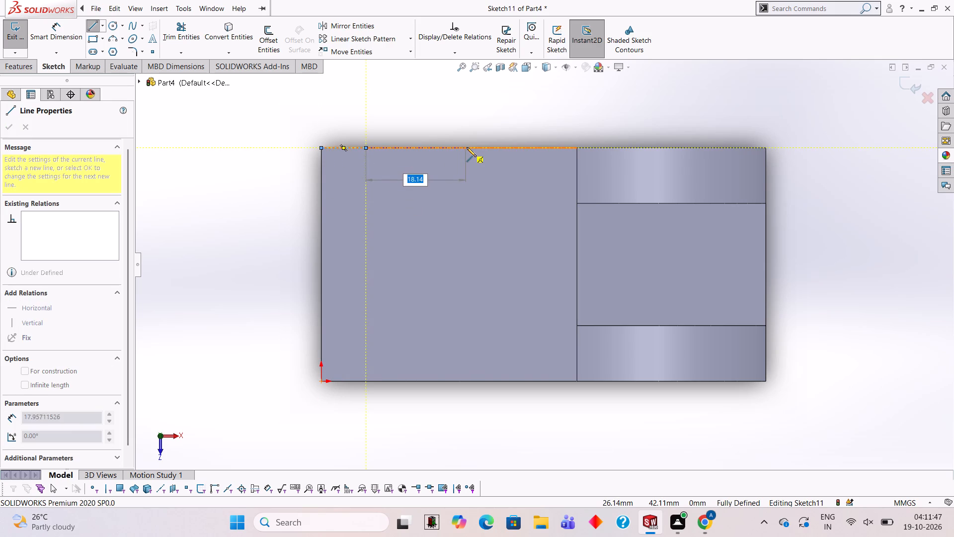
pyautogui.write('22')
pyautogui.press('Return')
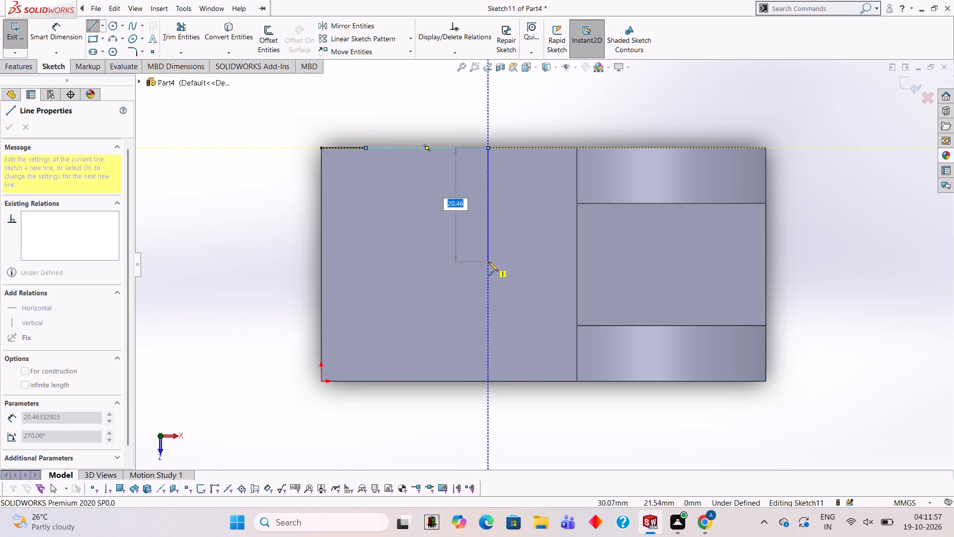
pyautogui.press('Escape')
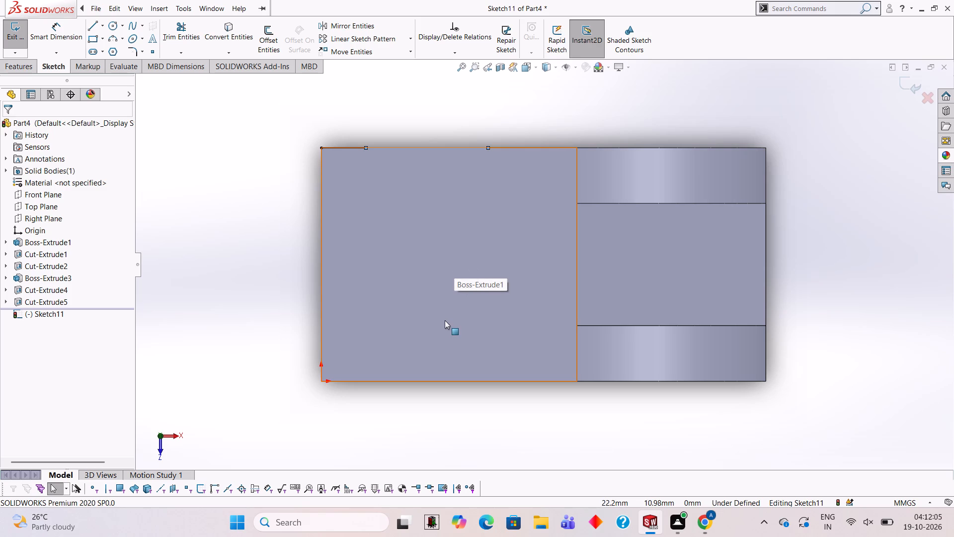
# Sketch a 21 mm line from the free end of the 22 mm line, perpendicular to the edge, to mid-width of the face.
pyautogui.click(95, 29)
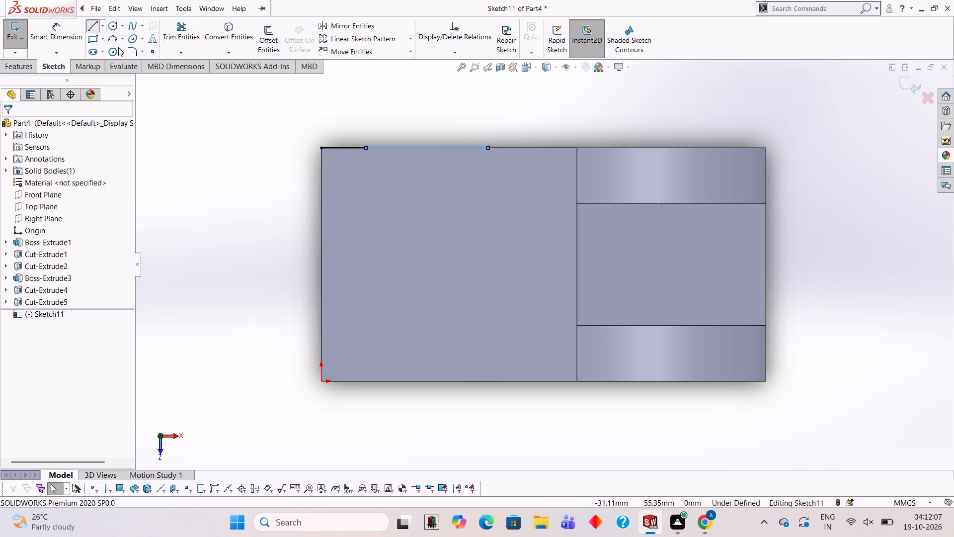
pyautogui.click(487, 146)
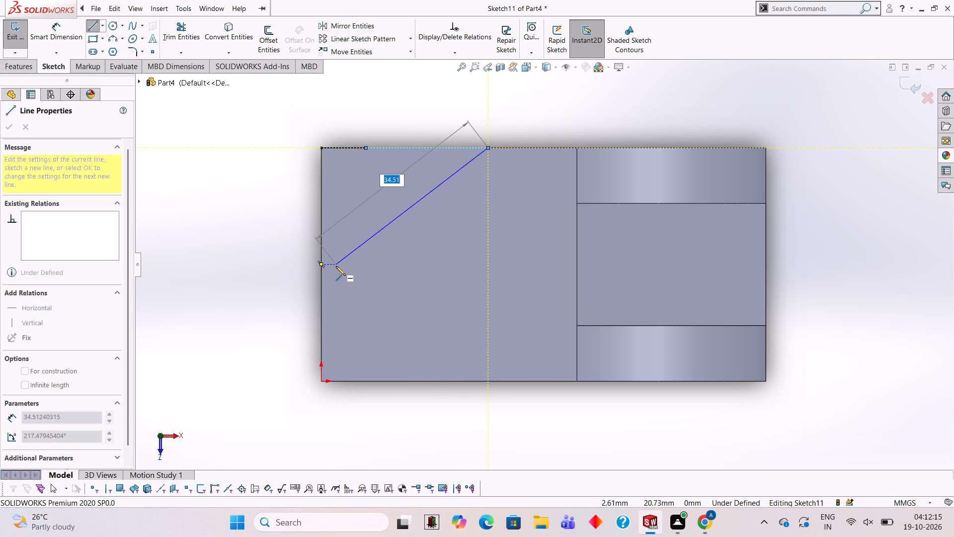
pyautogui.click(488, 265)
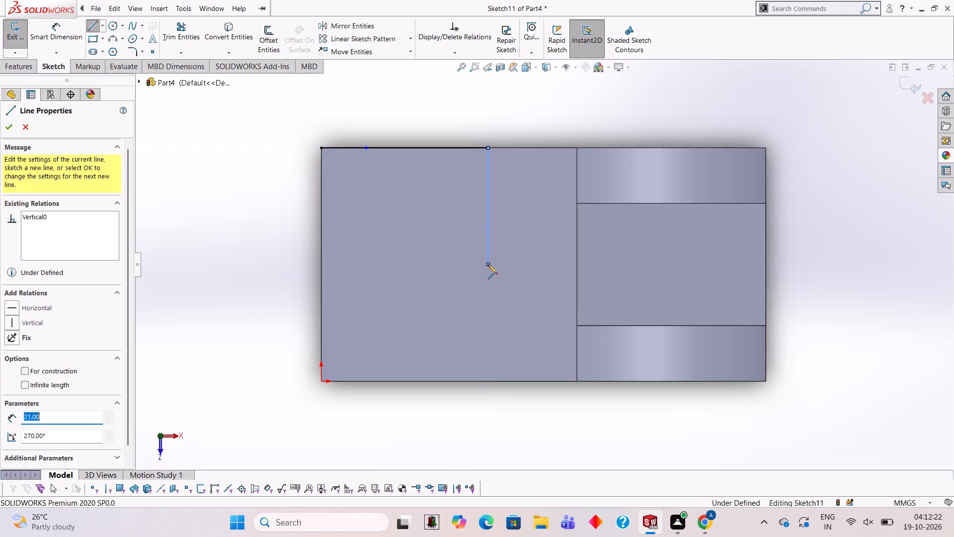
pyautogui.press('Escape')
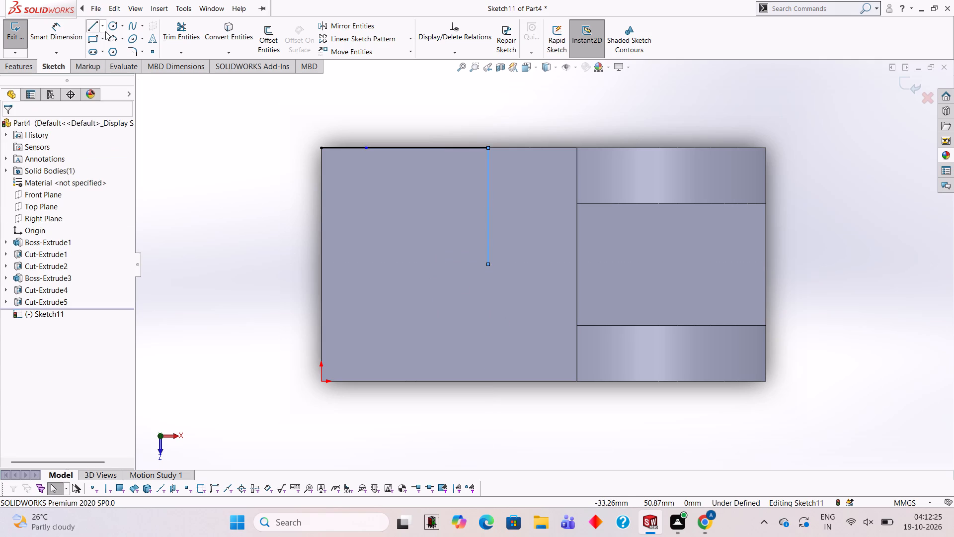
# Sketch a 16 mm diameter circle centred on the 21 mm line's free end, with added dimensions and diameter dimensions enabled.
pyautogui.click(109, 30)
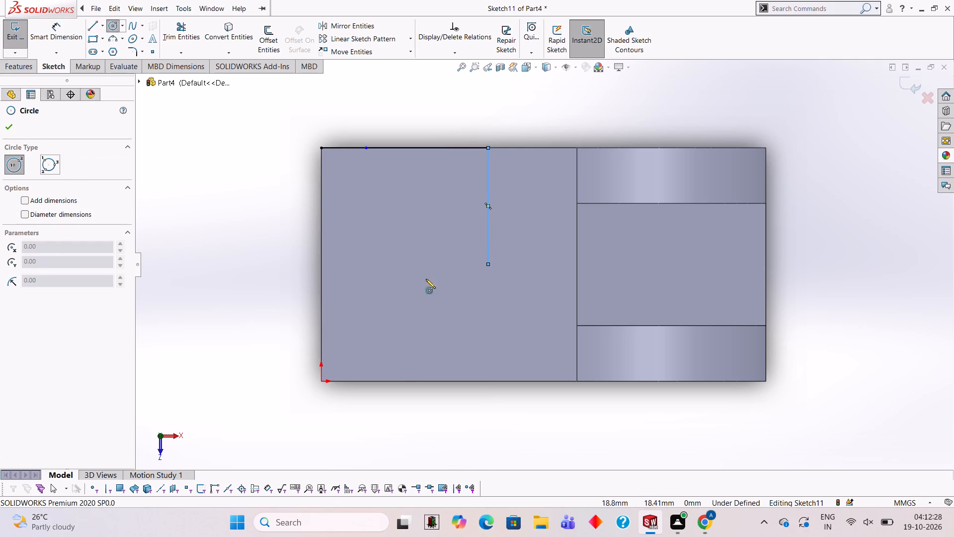
pyautogui.click(28, 202)
pyautogui.click(36, 213)
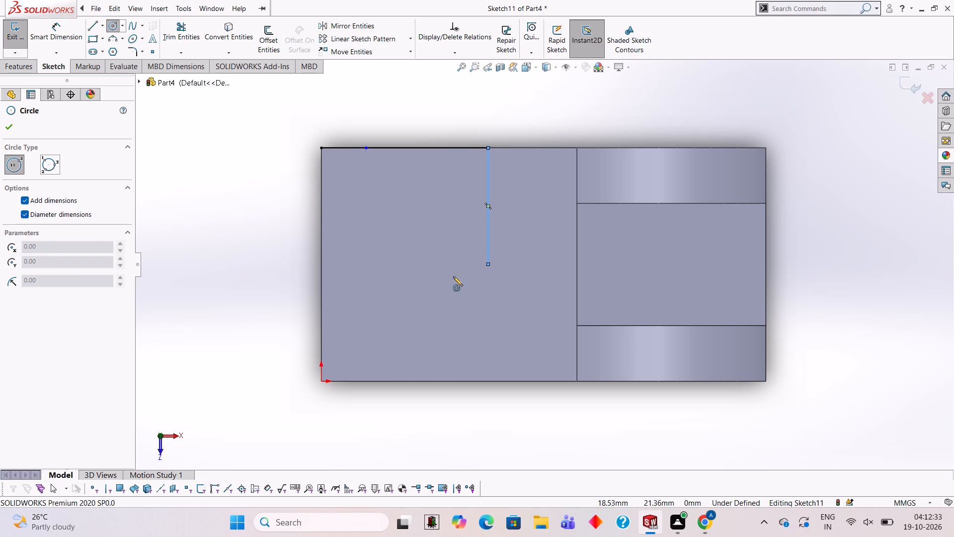
pyautogui.click(487, 264)
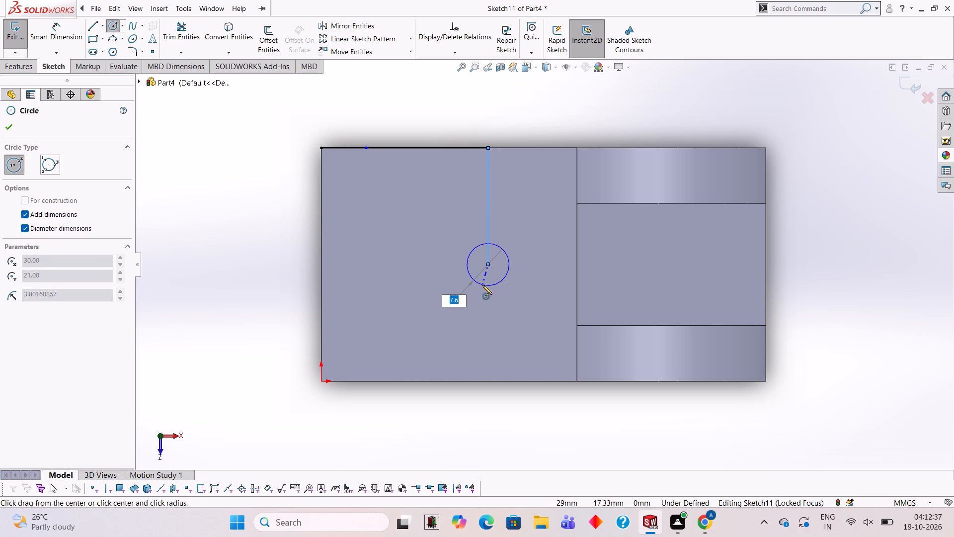
pyautogui.write('16')
pyautogui.press('Return')
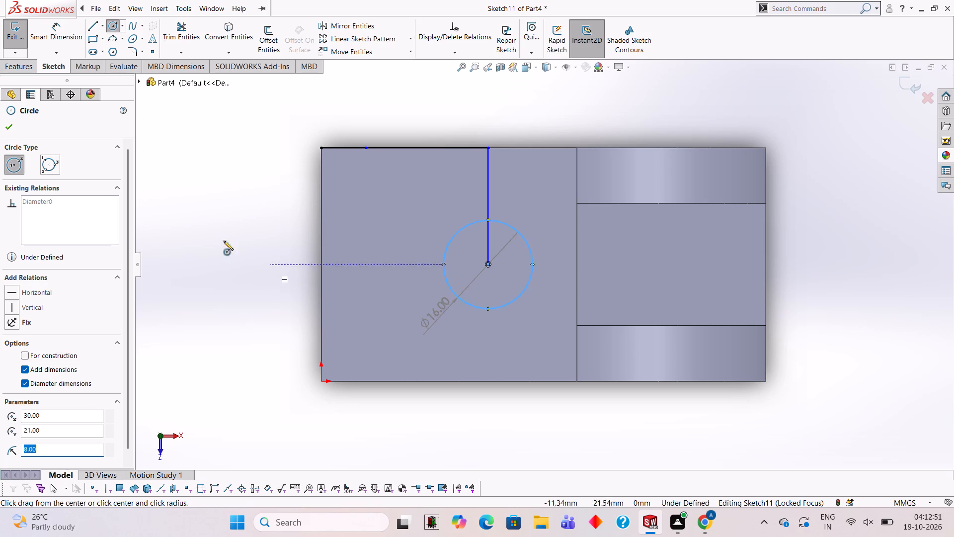
# Sketch a 3 mm line from the circle's quadrant point facing the sloped cut, running perpendicular to the rear edge and toward it.
pyautogui.click(87, 28)
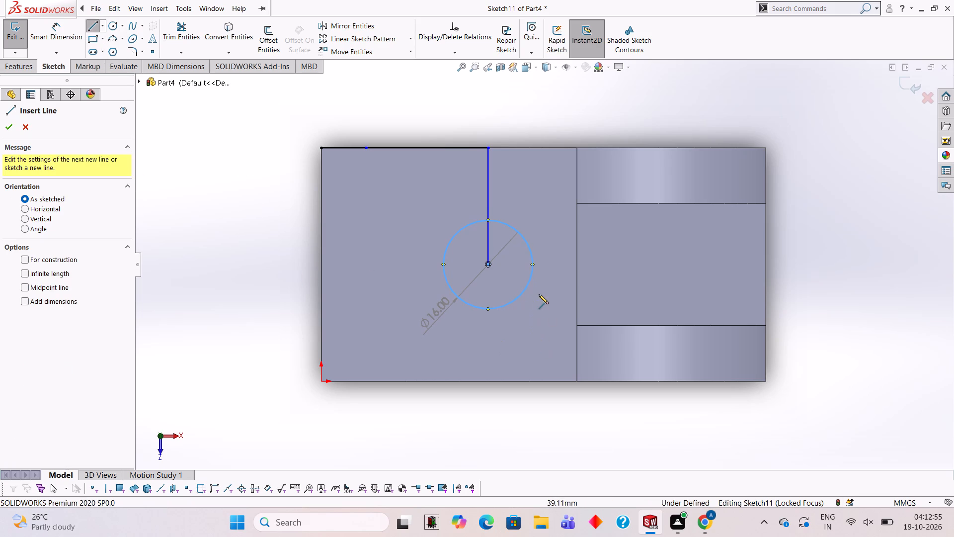
pyautogui.click(532, 264)
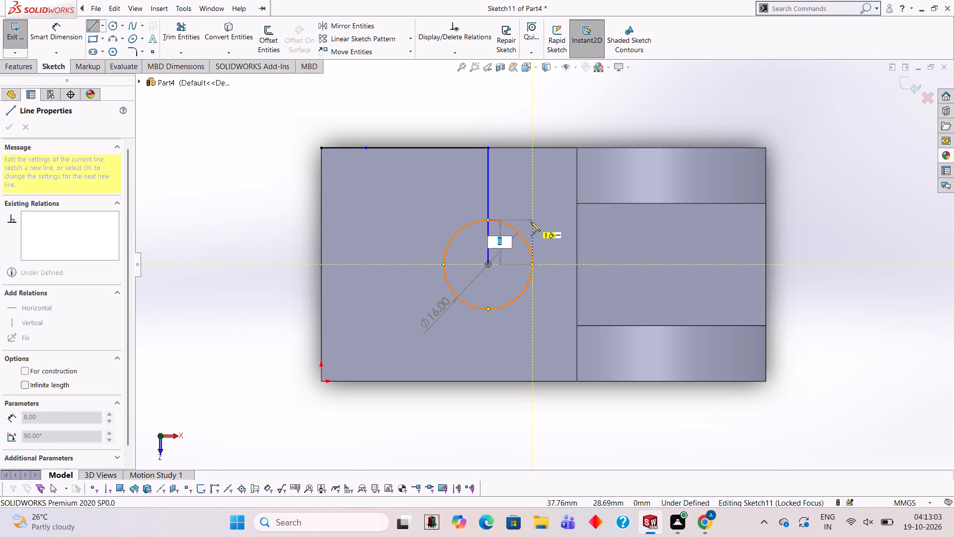
pyautogui.press('3')
pyautogui.press('Return')
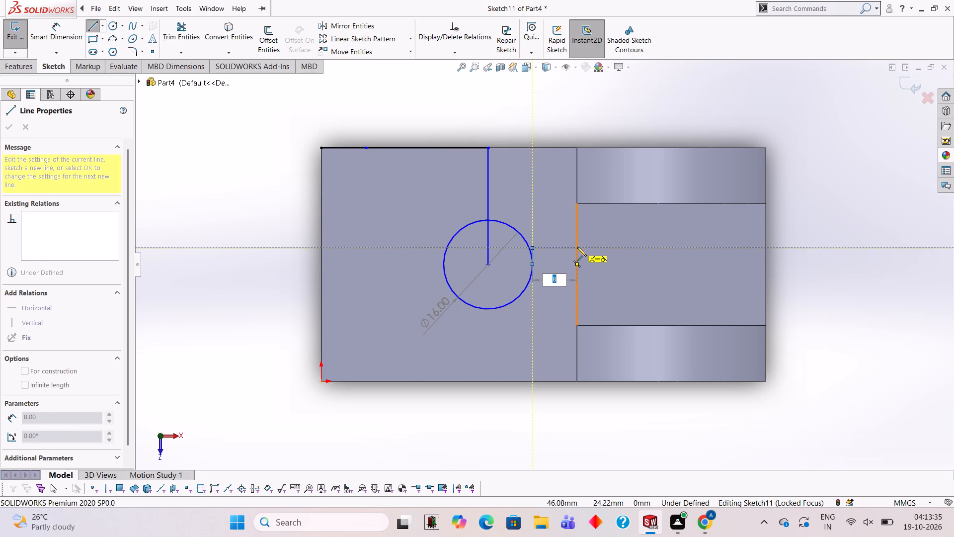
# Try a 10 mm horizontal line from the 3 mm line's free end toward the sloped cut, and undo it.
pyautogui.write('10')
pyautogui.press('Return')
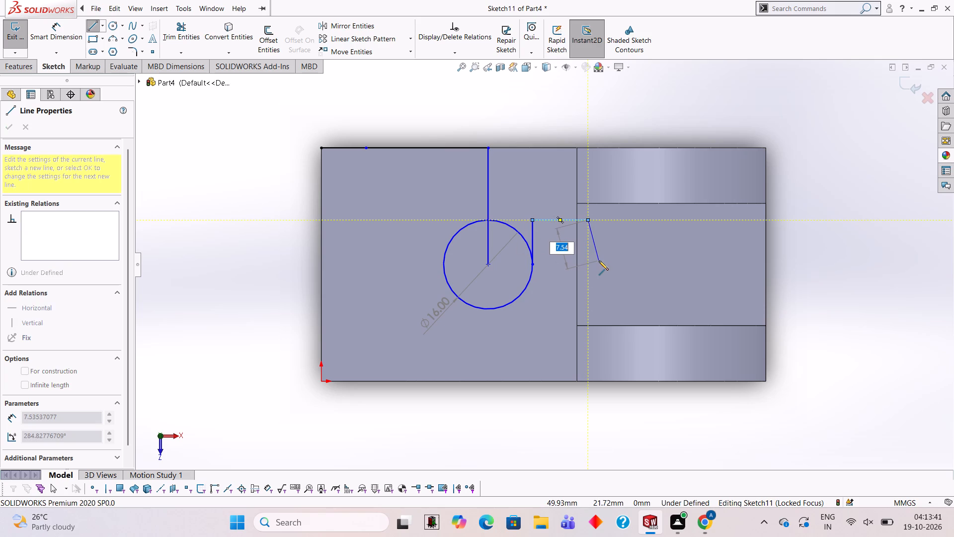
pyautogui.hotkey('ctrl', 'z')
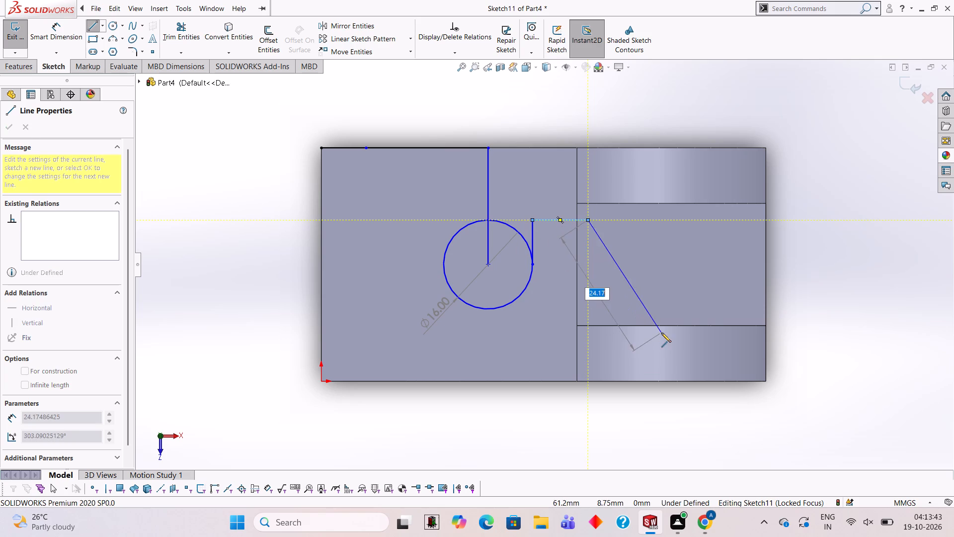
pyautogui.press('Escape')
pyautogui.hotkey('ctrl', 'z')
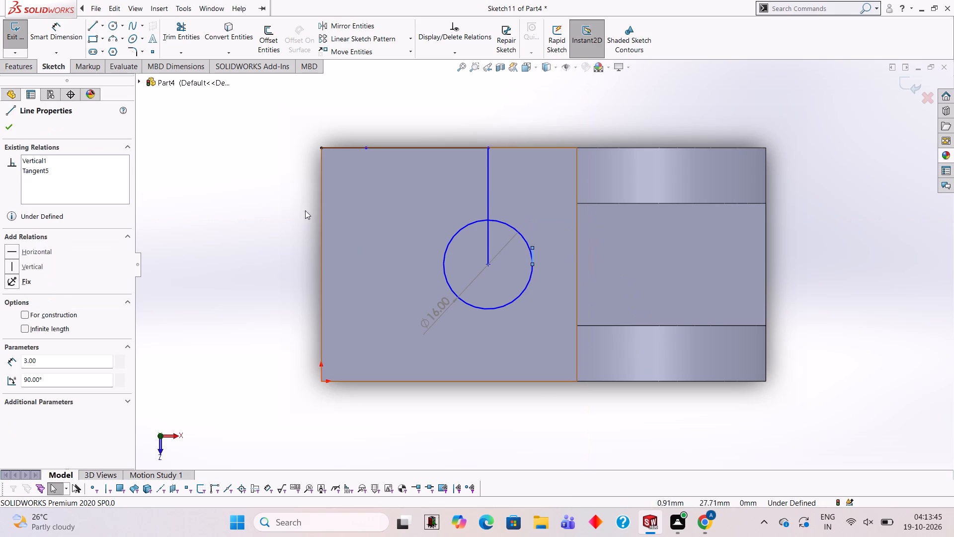
# Sketch a closed 8 x 6 mm rectangle of lines between the circle and the flat face's inner edge, starting from the 3 mm line's free end.
pyautogui.click(87, 21)
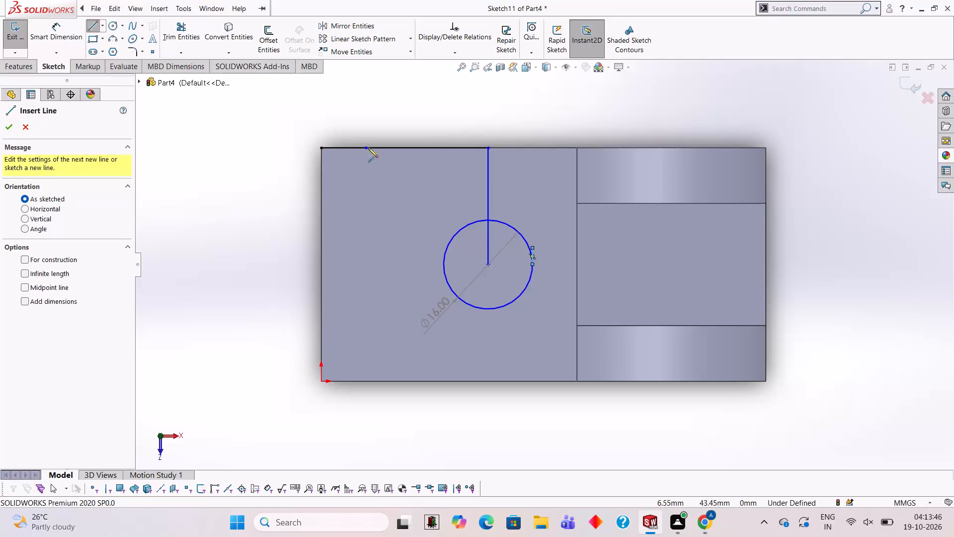
pyautogui.click(532, 248)
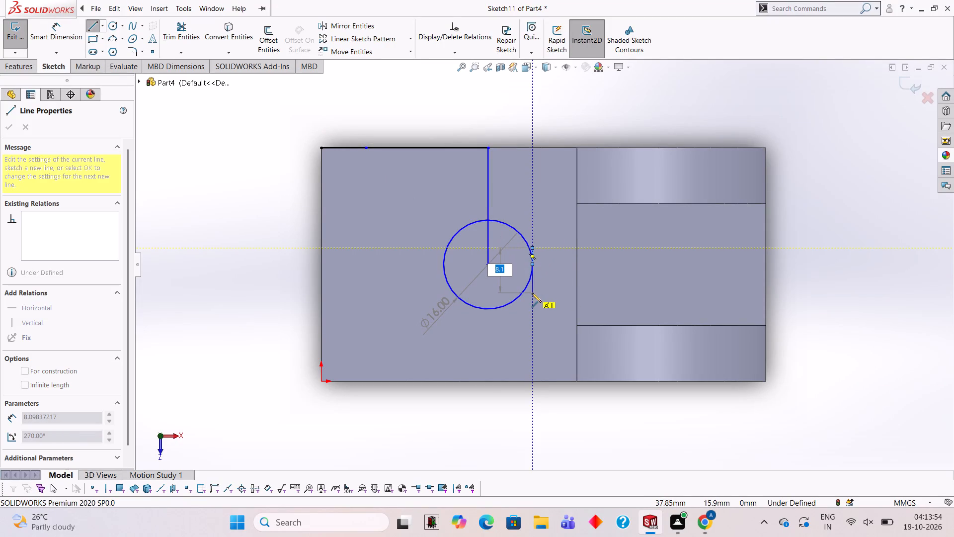
pyautogui.press('6')
pyautogui.press('Return')
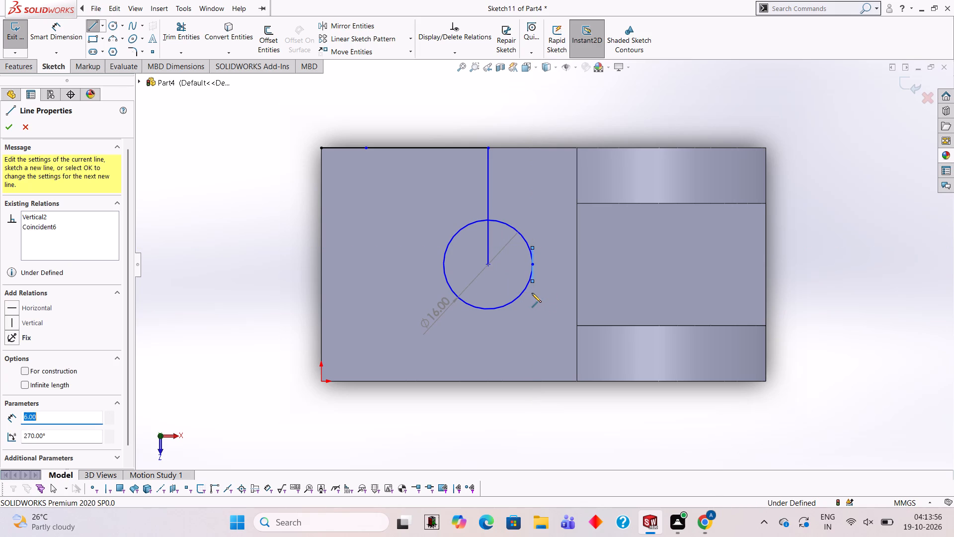
pyautogui.click(575, 280)
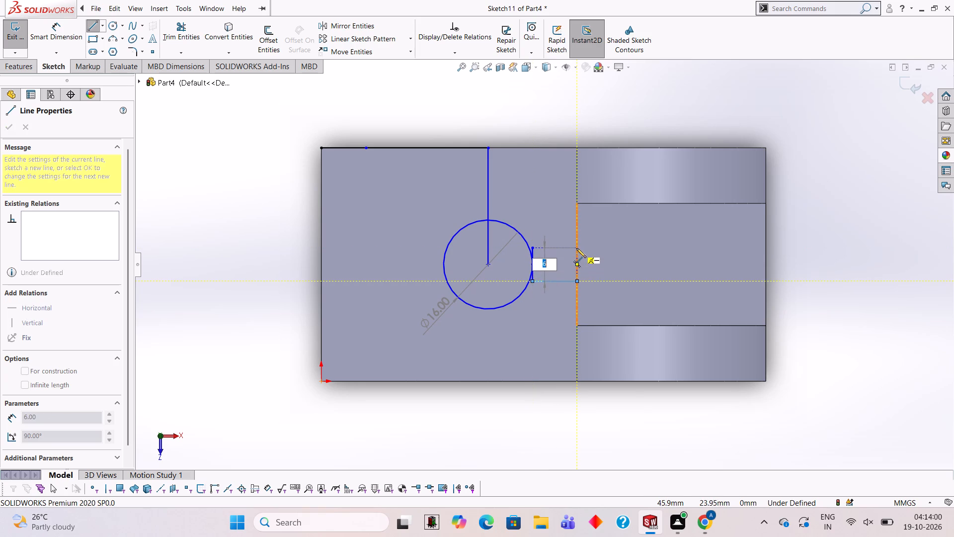
pyautogui.click(576, 248)
pyautogui.click(533, 248)
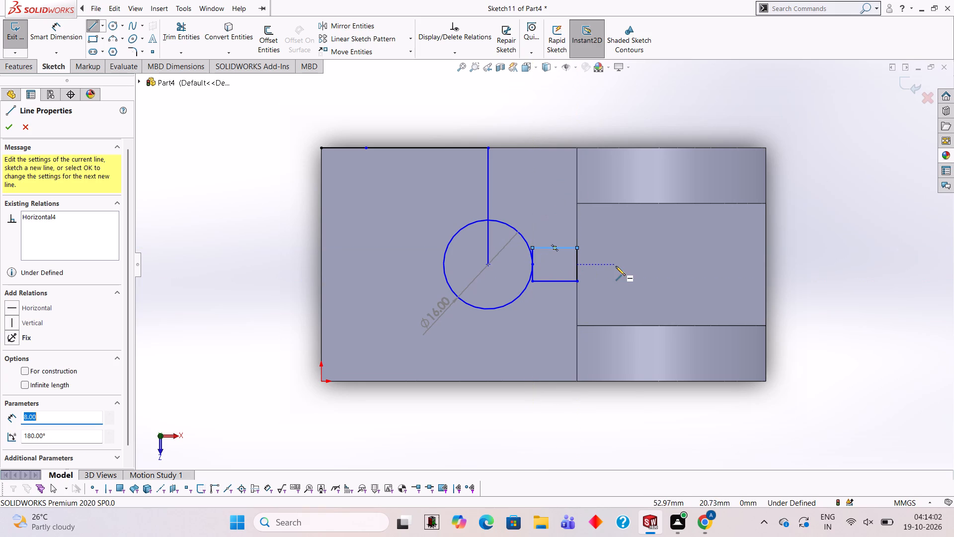
pyautogui.press('Escape')
# Trim away both segments of the 21 mm line and the 22 mm line along the rear edge.
pyautogui.click(174, 26)
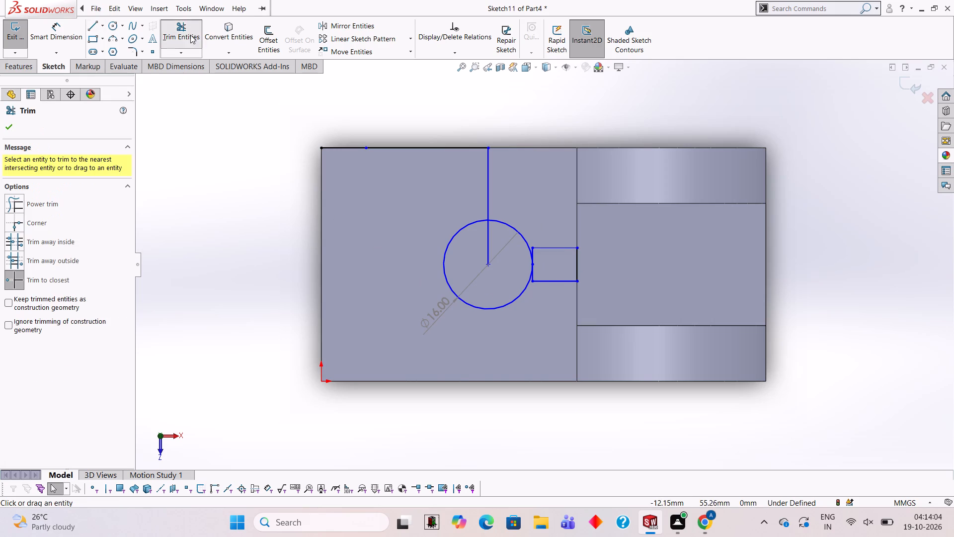
pyautogui.click(490, 201)
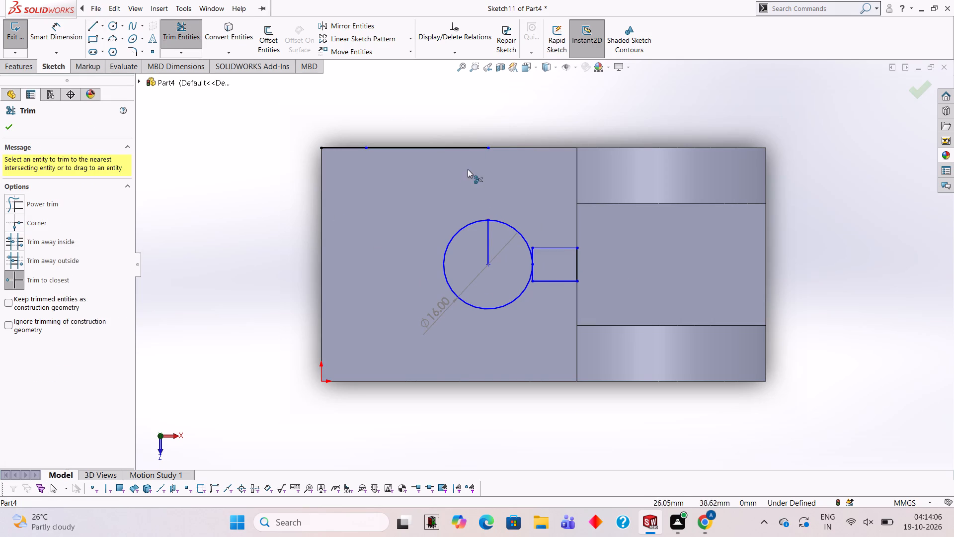
pyautogui.click(488, 237)
pyautogui.click(465, 145)
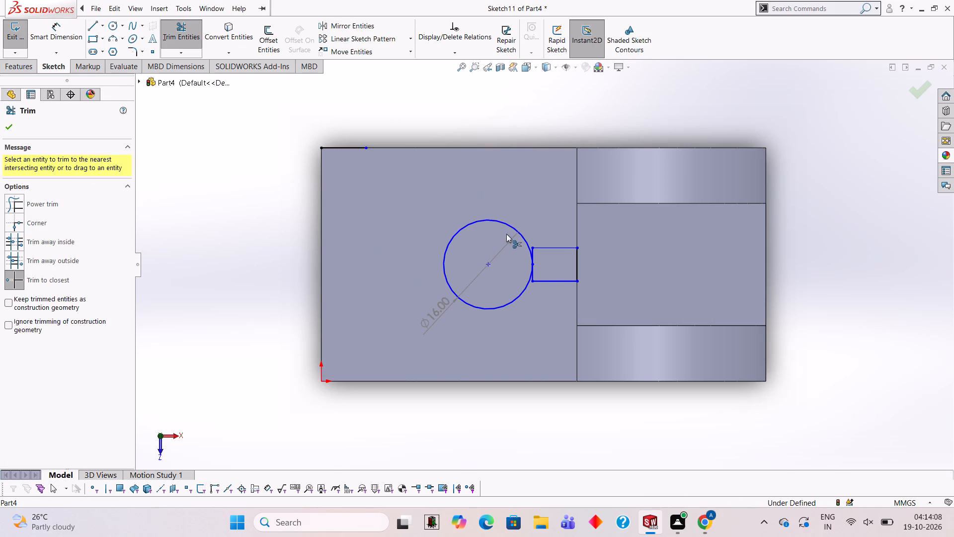
# Trim away the overlapping vertical lines where the rectangle touches the circle, leaving that side of the rectangle open.
pyautogui.scroll(-1, 531, 248)
pyautogui.scroll(-2, 577, 272)
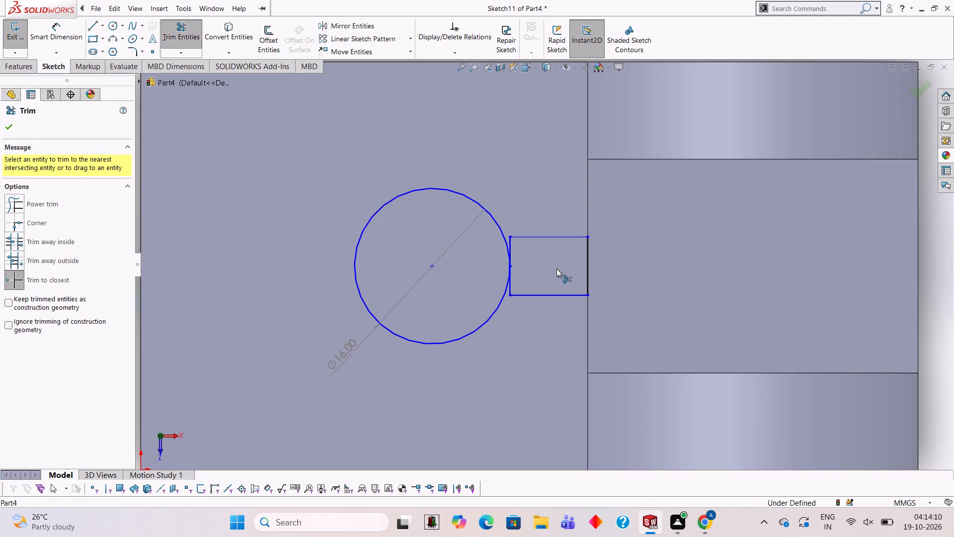
pyautogui.scroll(1, 567, 272)
pyautogui.scroll(-2, 564, 270)
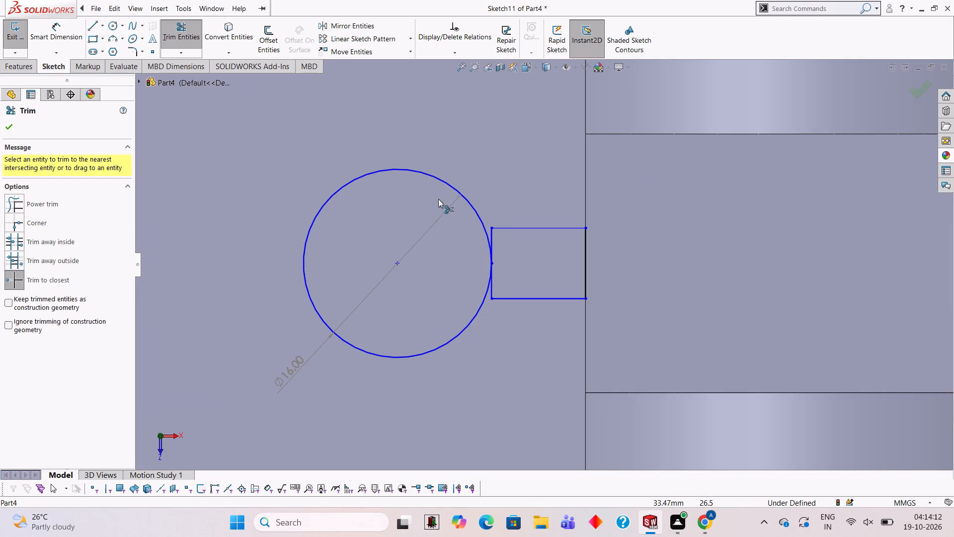
pyautogui.click(490, 238)
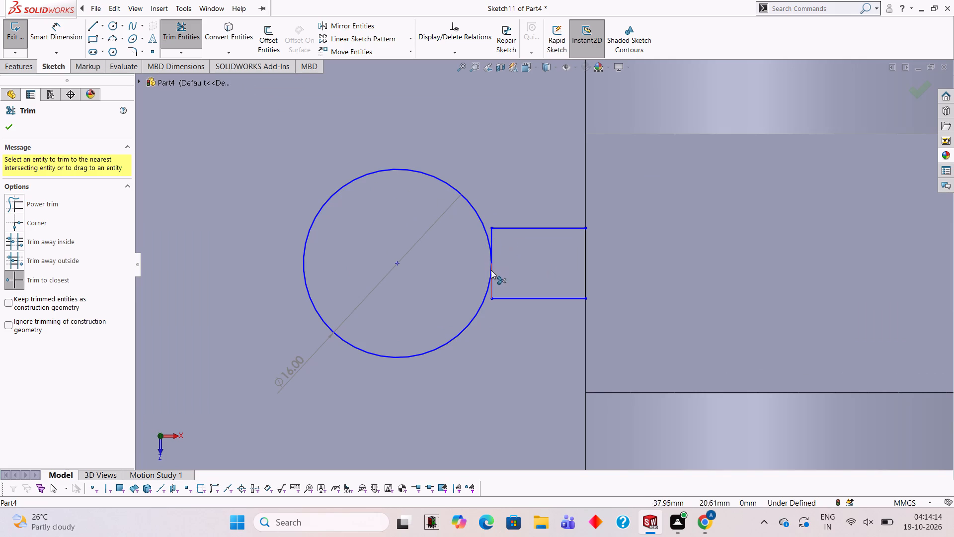
pyautogui.click(491, 281)
pyautogui.click(493, 236)
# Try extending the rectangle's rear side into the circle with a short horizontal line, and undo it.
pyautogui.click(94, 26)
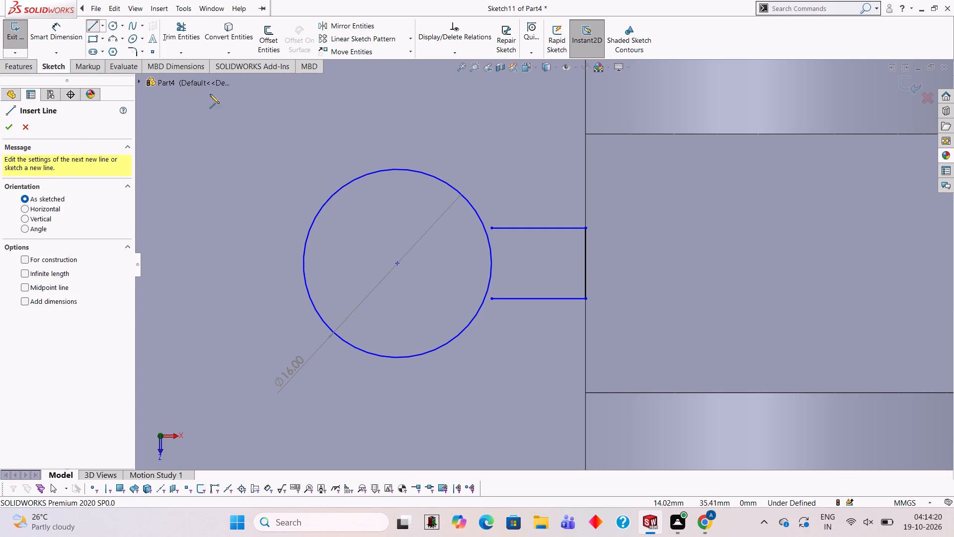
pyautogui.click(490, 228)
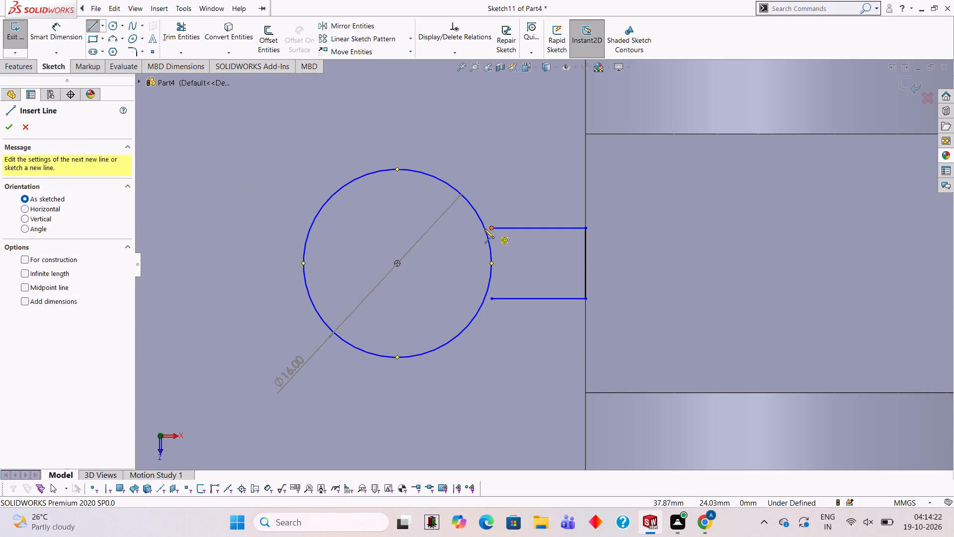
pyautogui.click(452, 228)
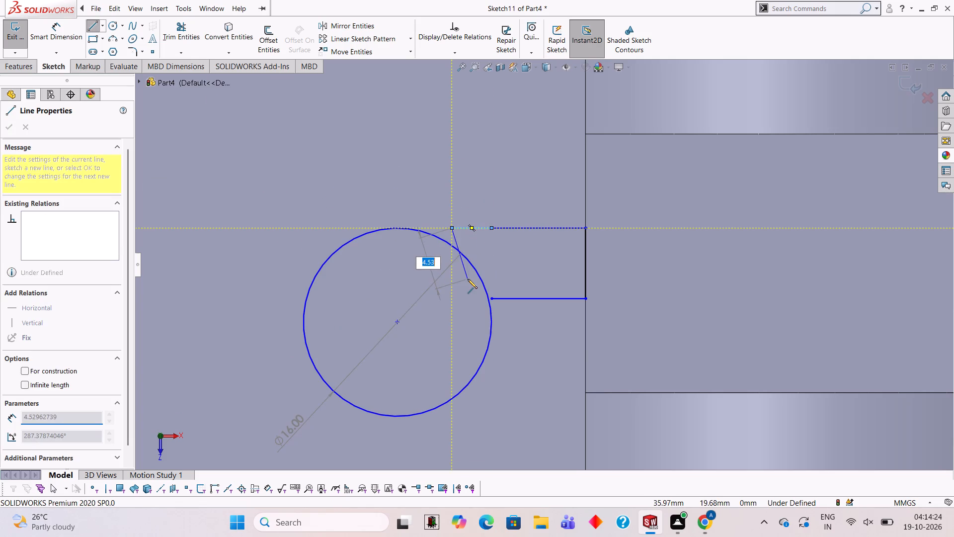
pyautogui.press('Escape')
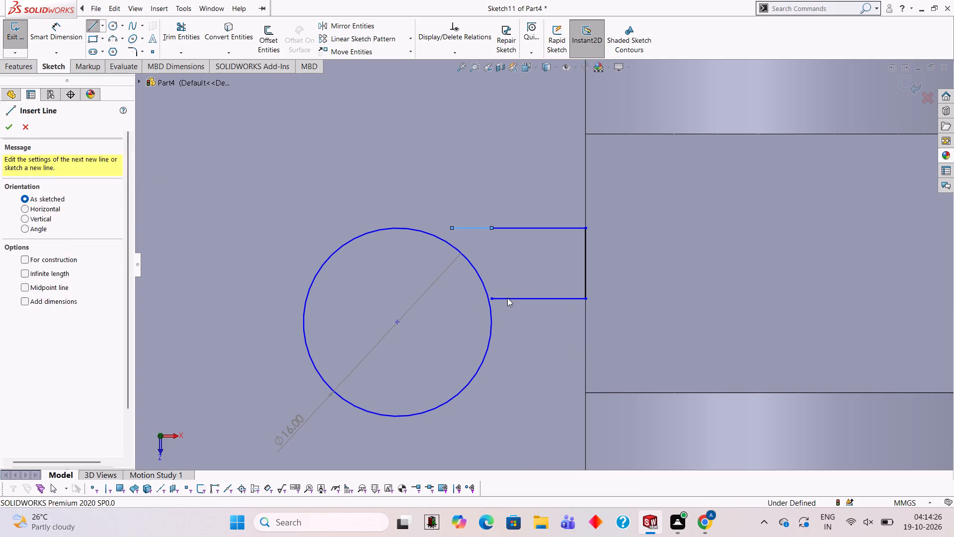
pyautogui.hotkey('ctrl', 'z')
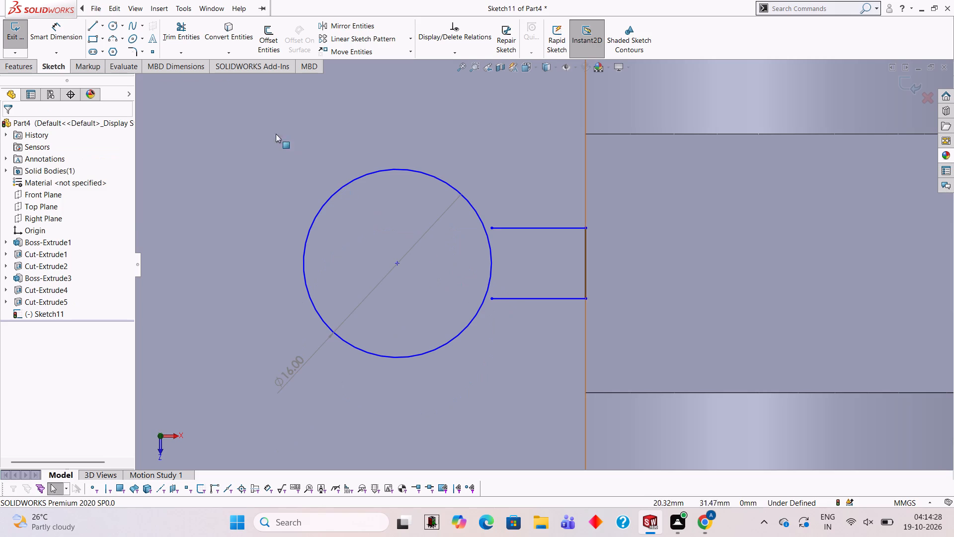
# Extend the open rectangle about 2.5 mm into the circle with two horizontal lines joined by a 6 mm vertical line.
pyautogui.click(101, 29)
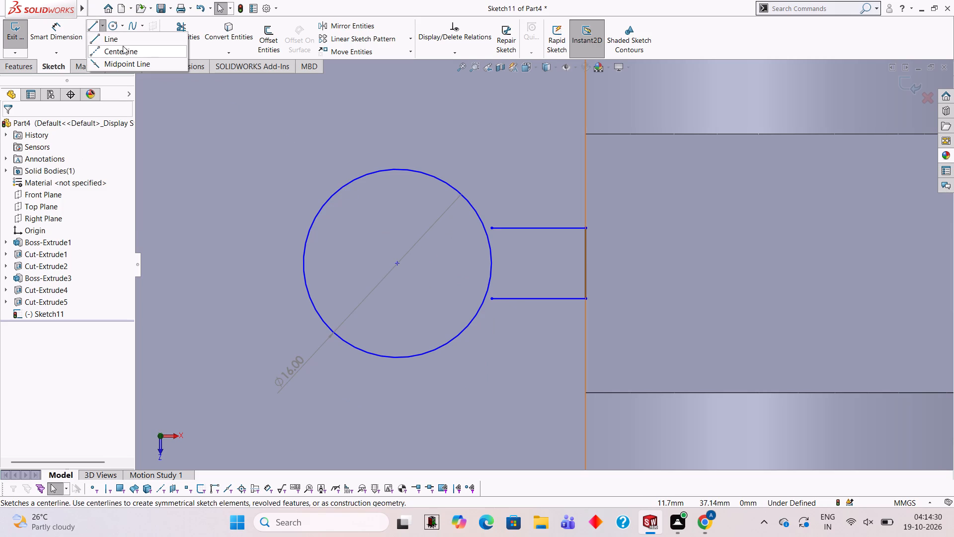
pyautogui.click(116, 42)
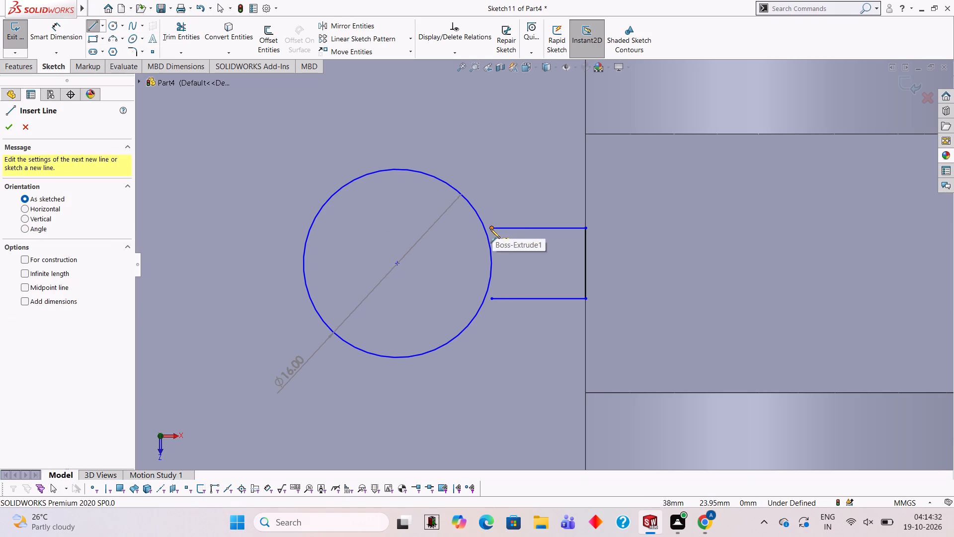
pyautogui.click(490, 228)
pyautogui.click(462, 227)
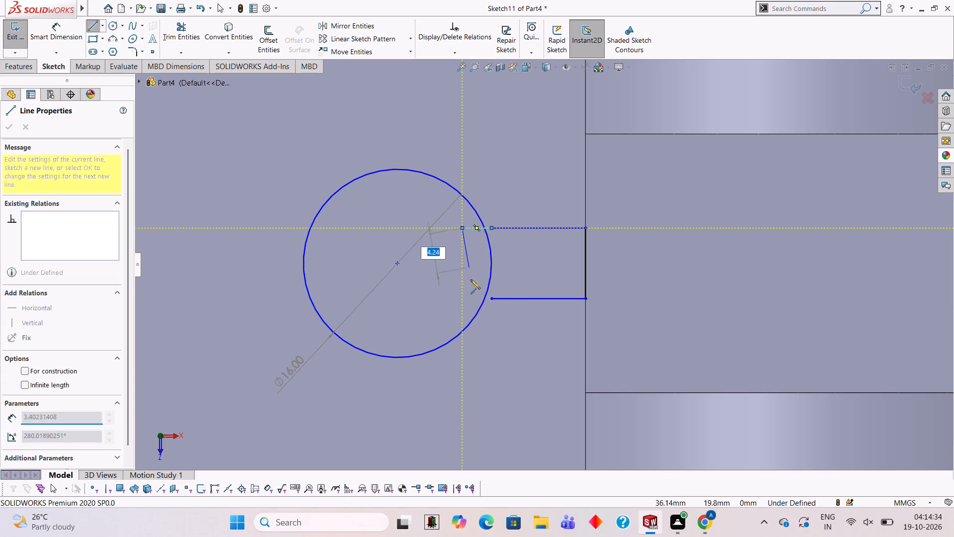
pyautogui.click(461, 300)
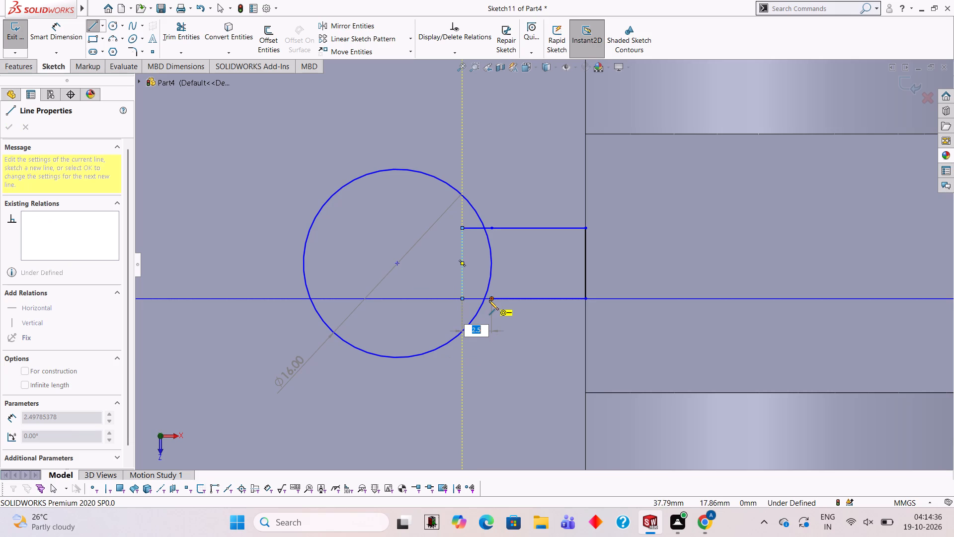
pyautogui.click(490, 299)
pyautogui.press('Escape')
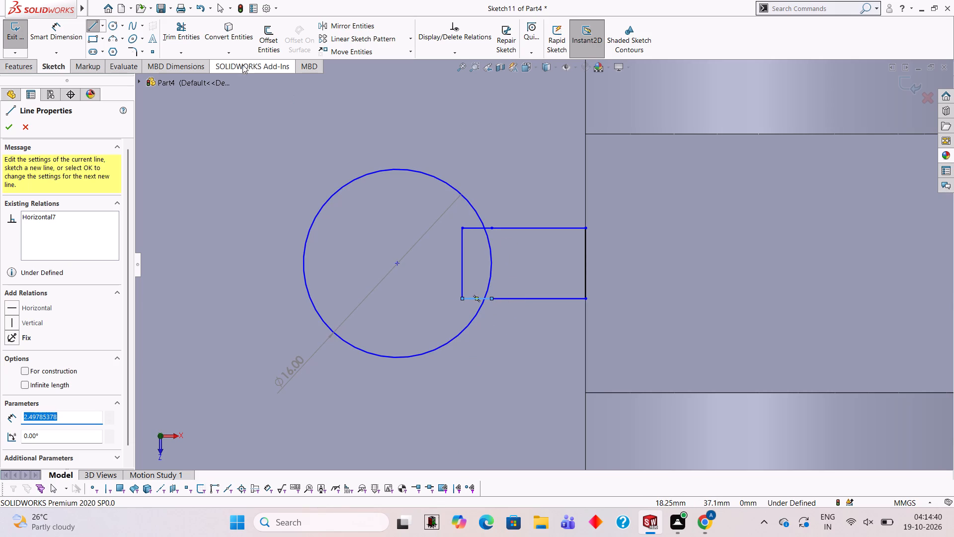
# Trim away the circle's arc lying inside the extended rectangle.
pyautogui.click(191, 29)
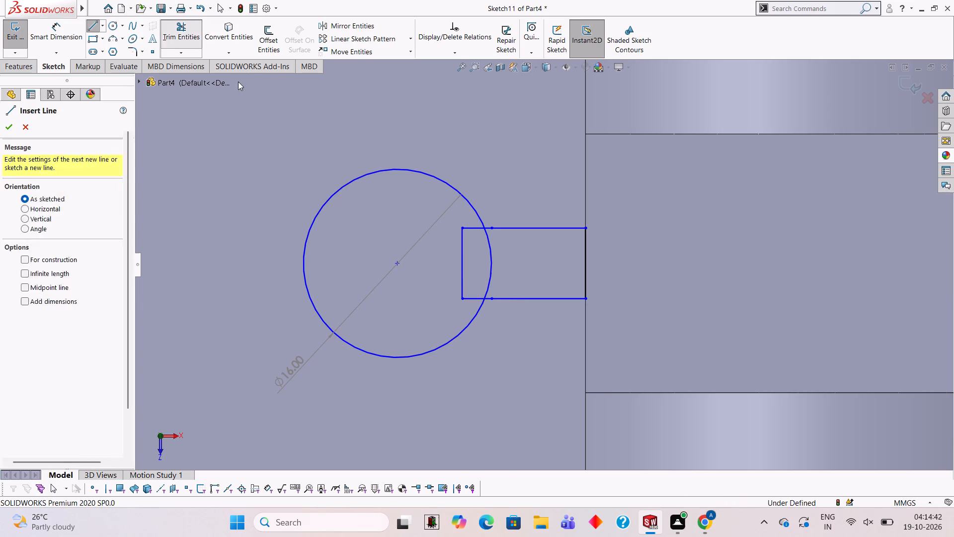
pyautogui.click(491, 264)
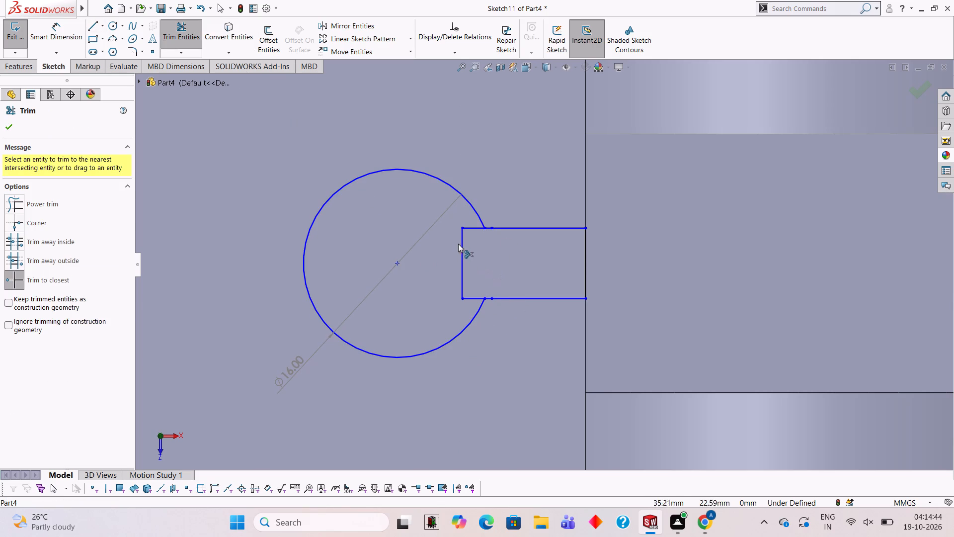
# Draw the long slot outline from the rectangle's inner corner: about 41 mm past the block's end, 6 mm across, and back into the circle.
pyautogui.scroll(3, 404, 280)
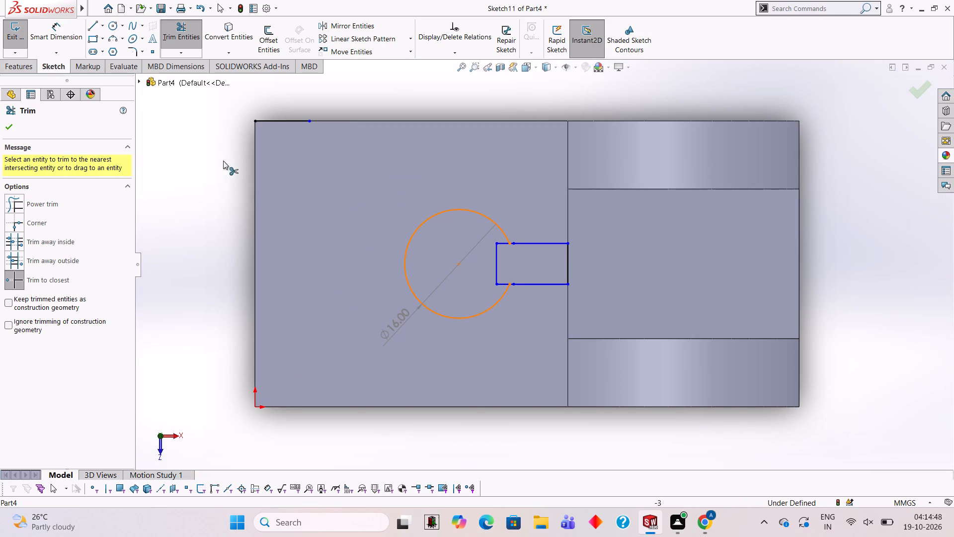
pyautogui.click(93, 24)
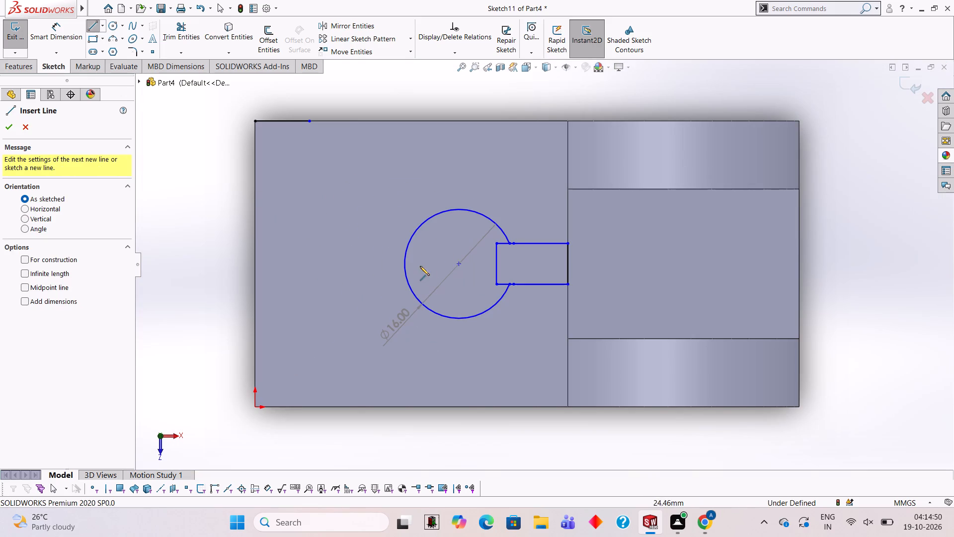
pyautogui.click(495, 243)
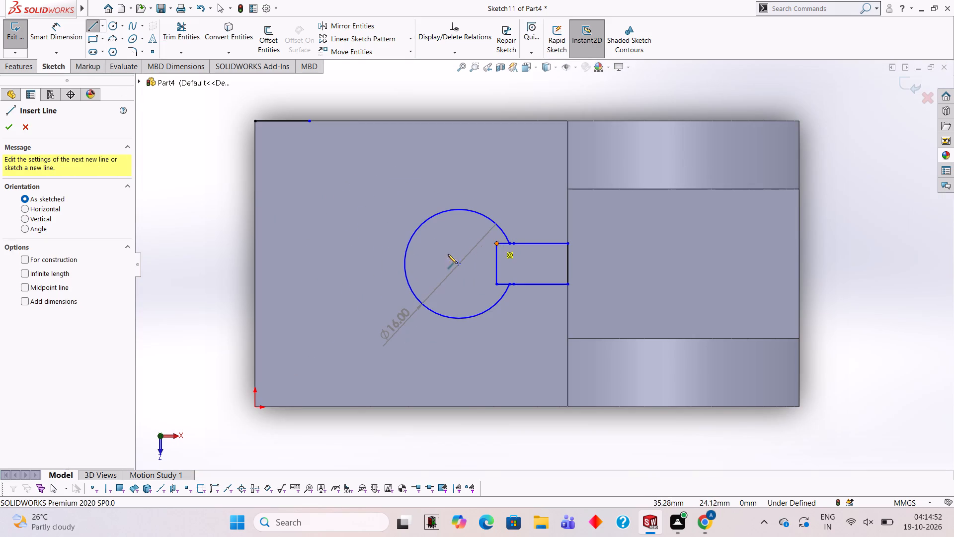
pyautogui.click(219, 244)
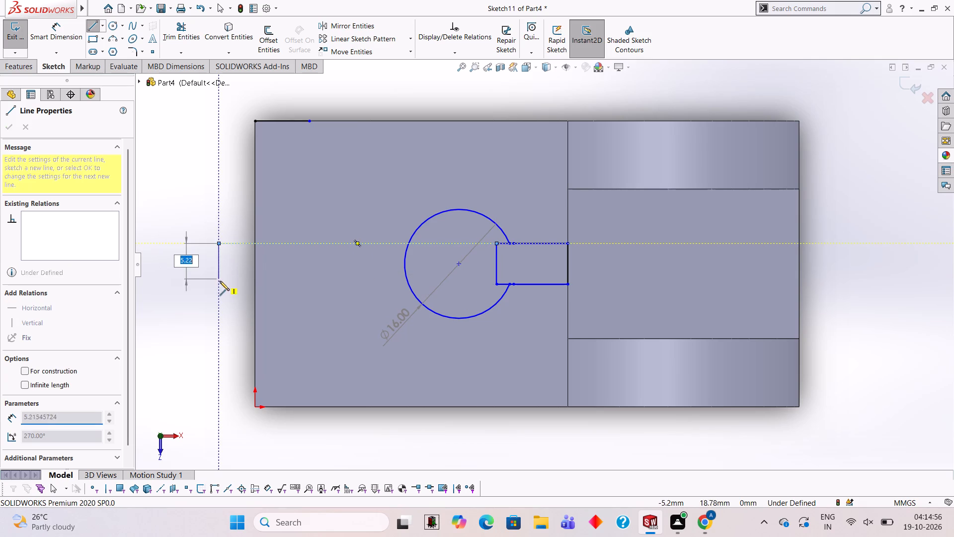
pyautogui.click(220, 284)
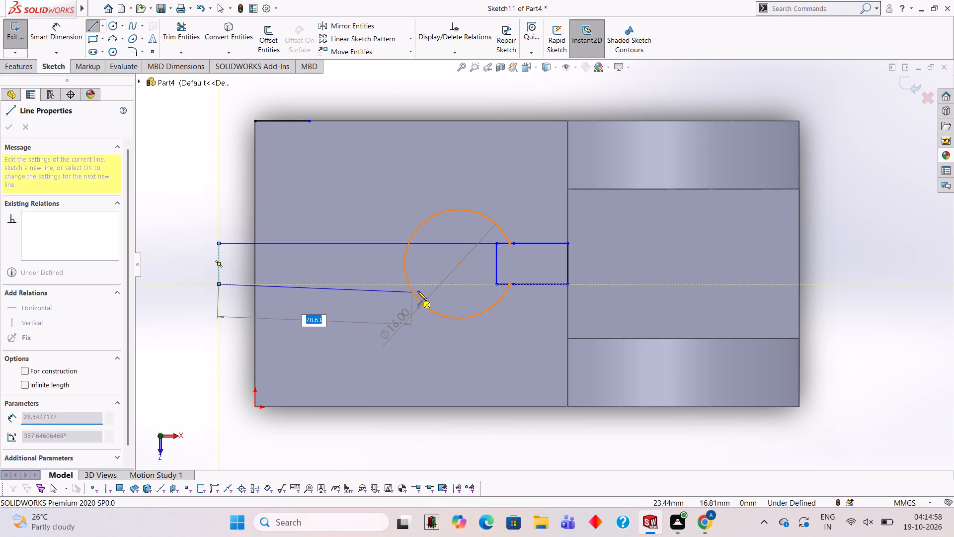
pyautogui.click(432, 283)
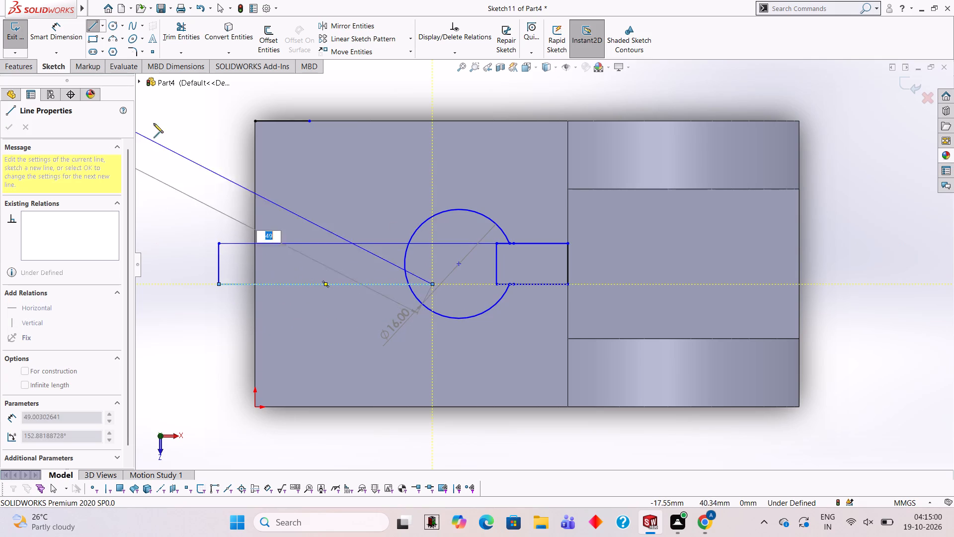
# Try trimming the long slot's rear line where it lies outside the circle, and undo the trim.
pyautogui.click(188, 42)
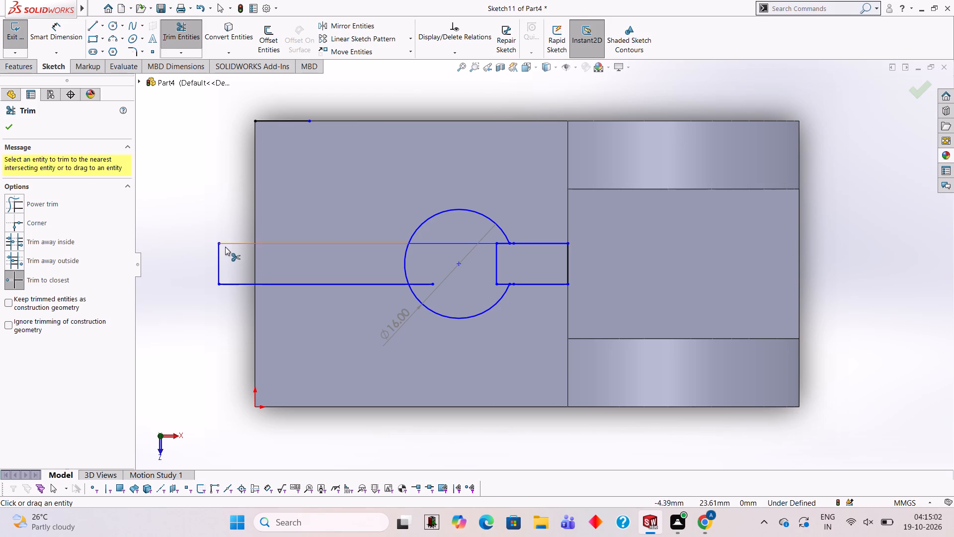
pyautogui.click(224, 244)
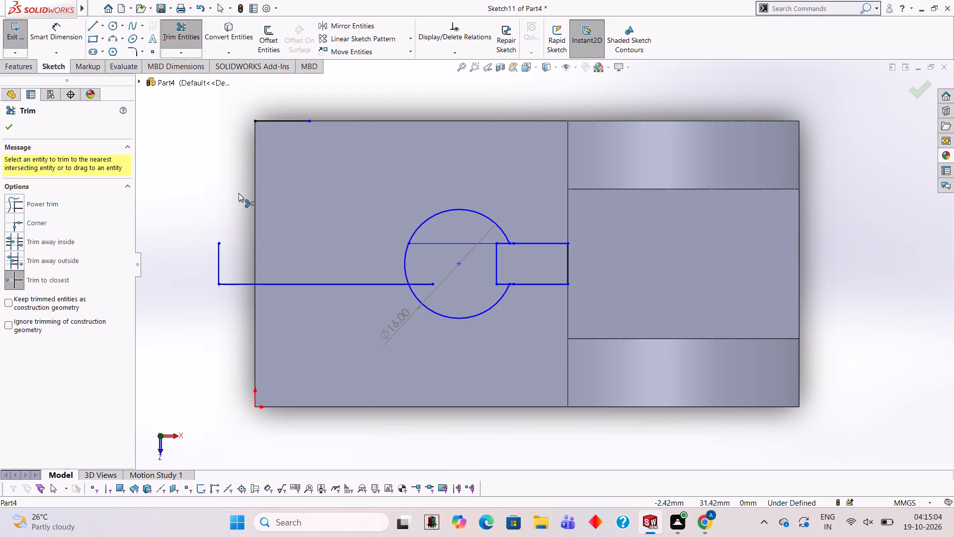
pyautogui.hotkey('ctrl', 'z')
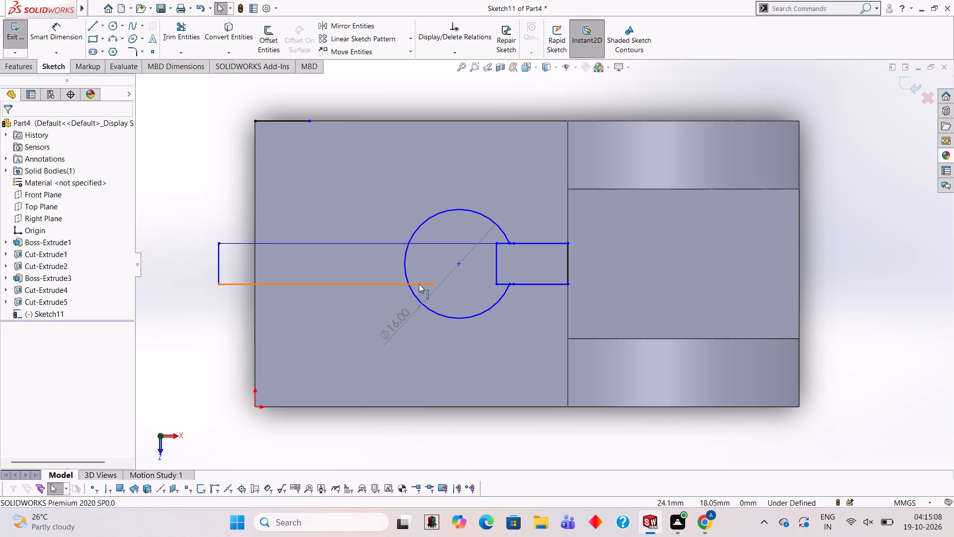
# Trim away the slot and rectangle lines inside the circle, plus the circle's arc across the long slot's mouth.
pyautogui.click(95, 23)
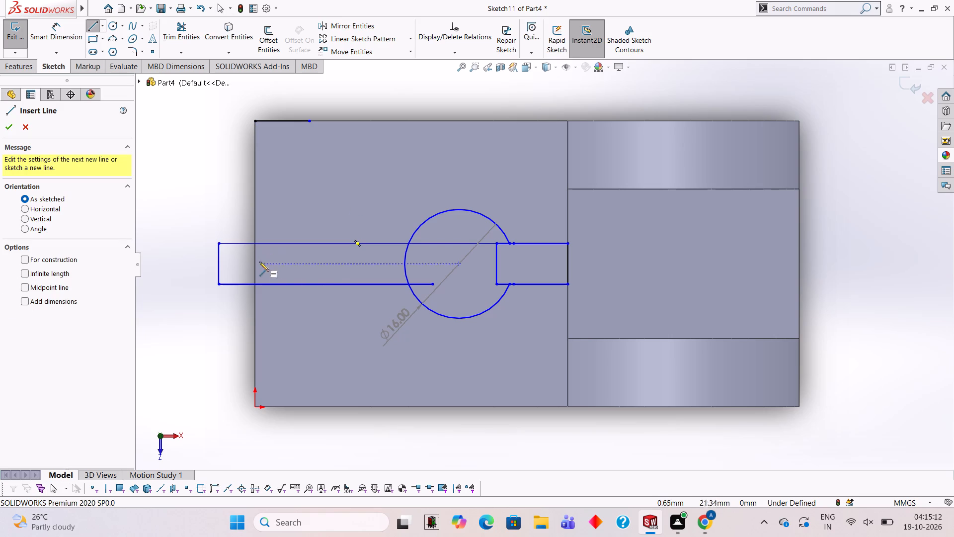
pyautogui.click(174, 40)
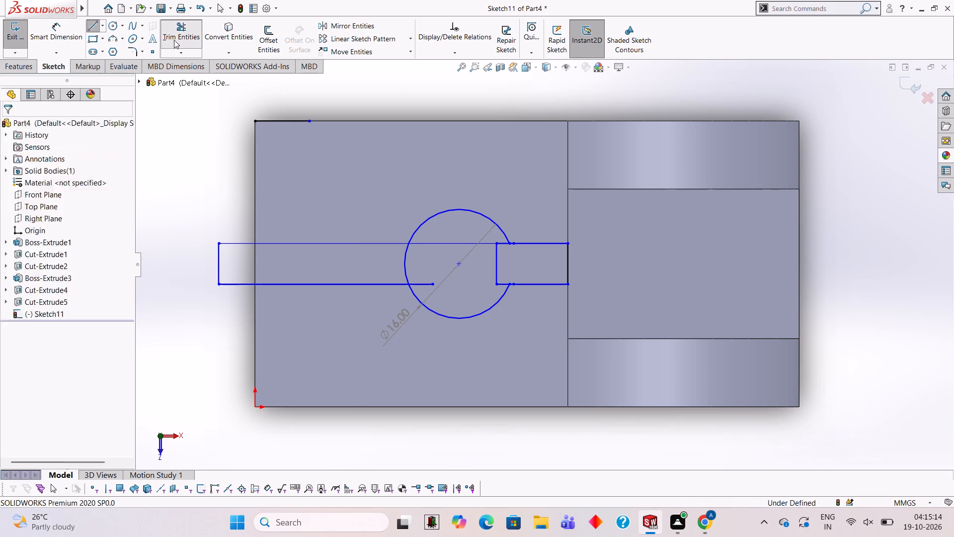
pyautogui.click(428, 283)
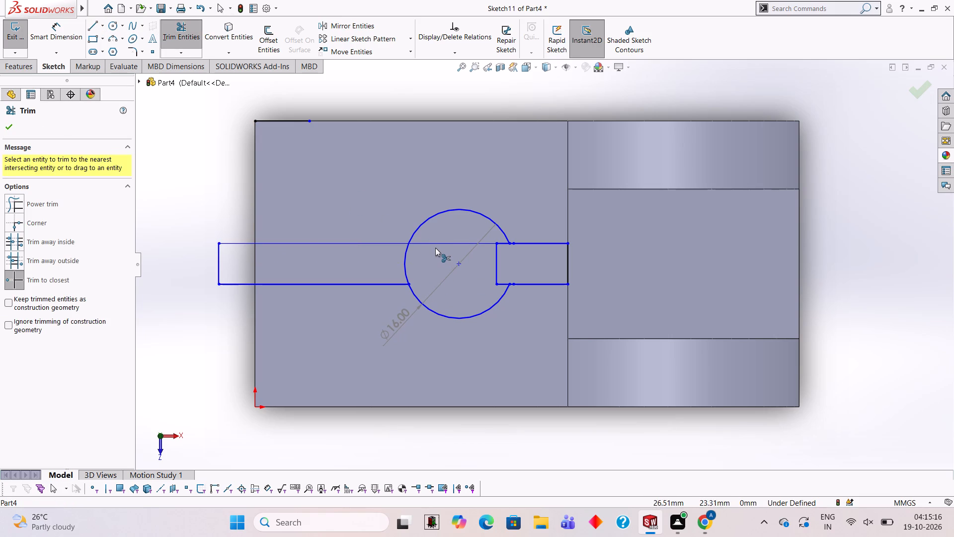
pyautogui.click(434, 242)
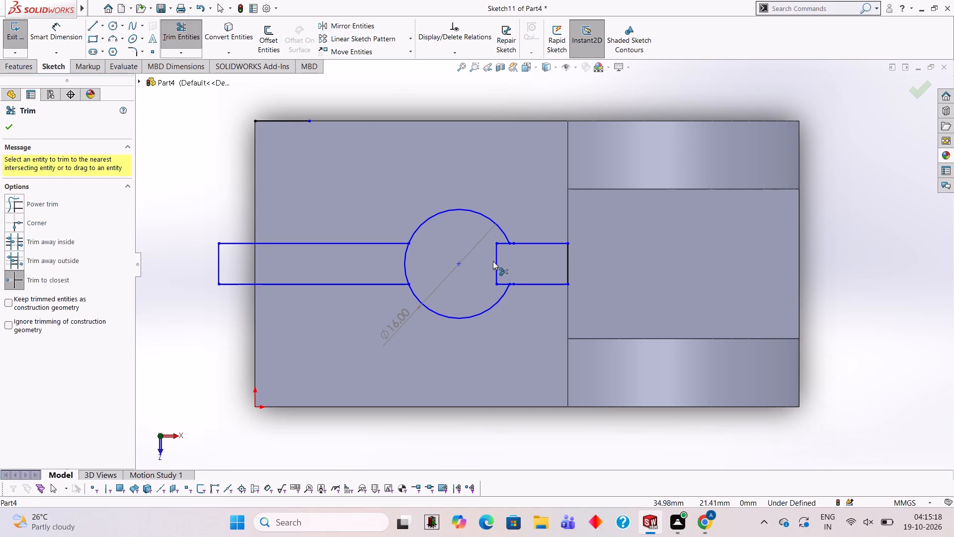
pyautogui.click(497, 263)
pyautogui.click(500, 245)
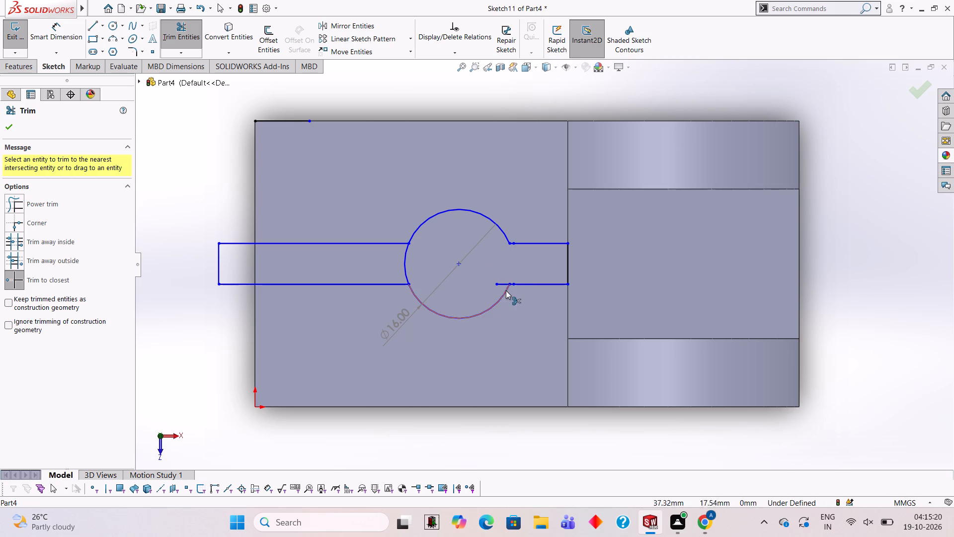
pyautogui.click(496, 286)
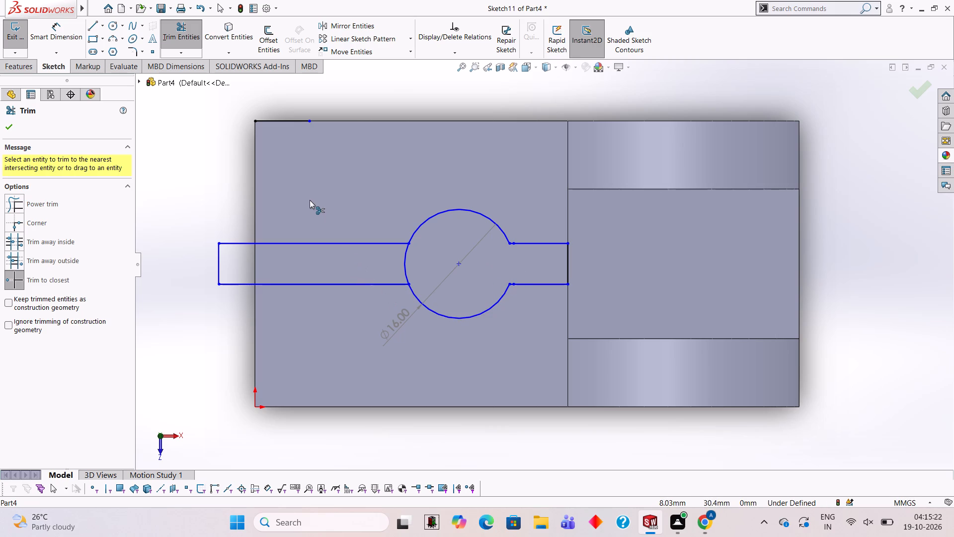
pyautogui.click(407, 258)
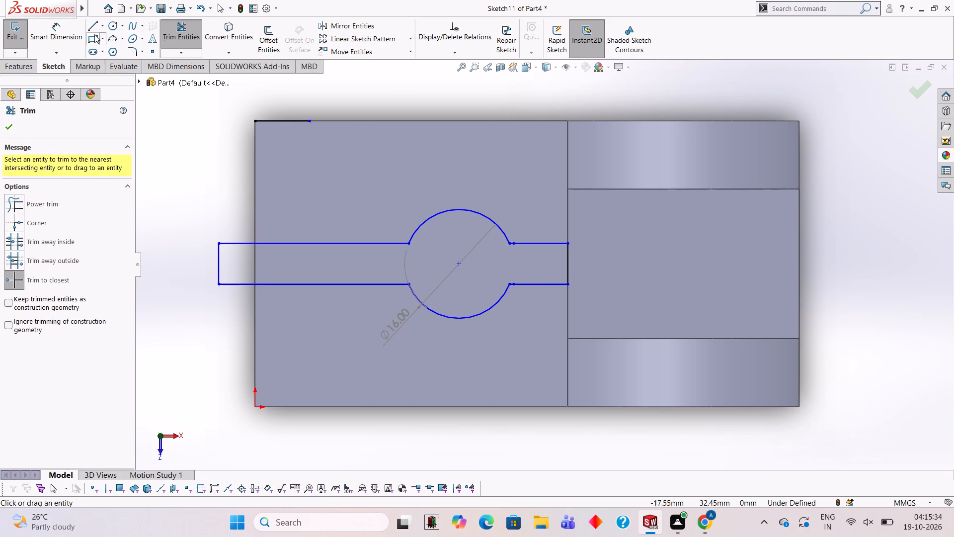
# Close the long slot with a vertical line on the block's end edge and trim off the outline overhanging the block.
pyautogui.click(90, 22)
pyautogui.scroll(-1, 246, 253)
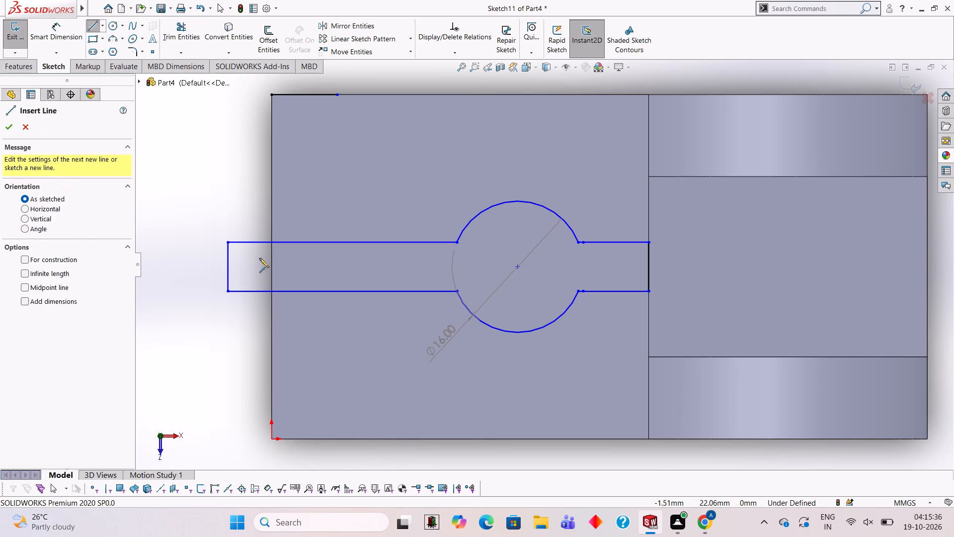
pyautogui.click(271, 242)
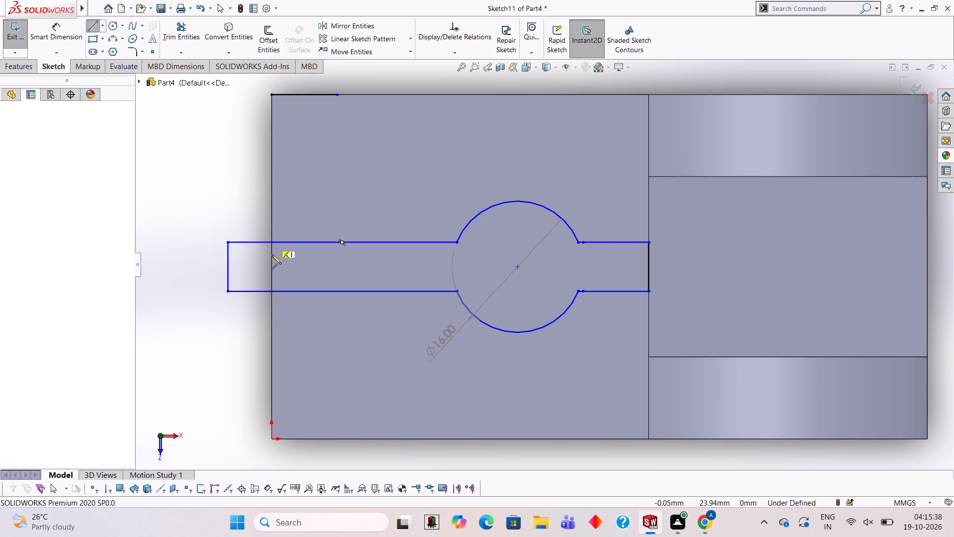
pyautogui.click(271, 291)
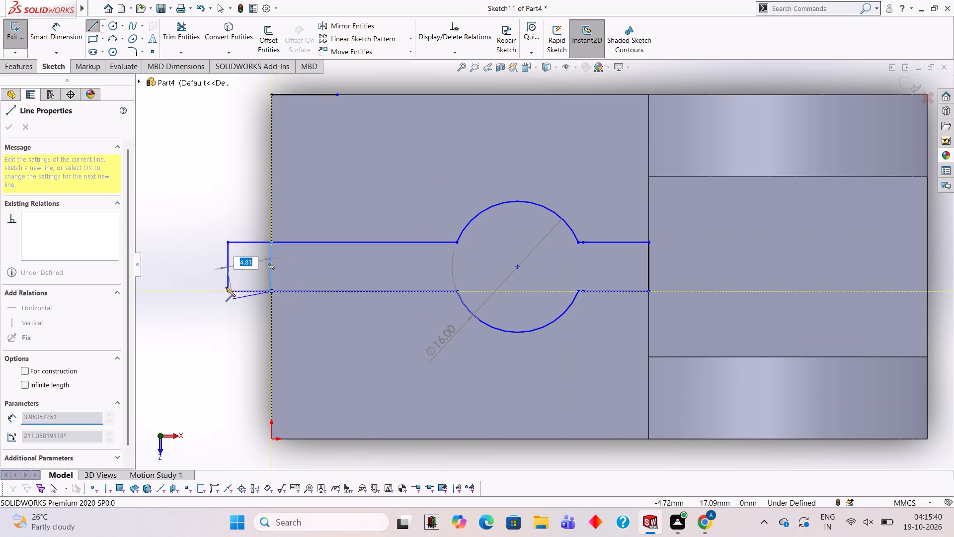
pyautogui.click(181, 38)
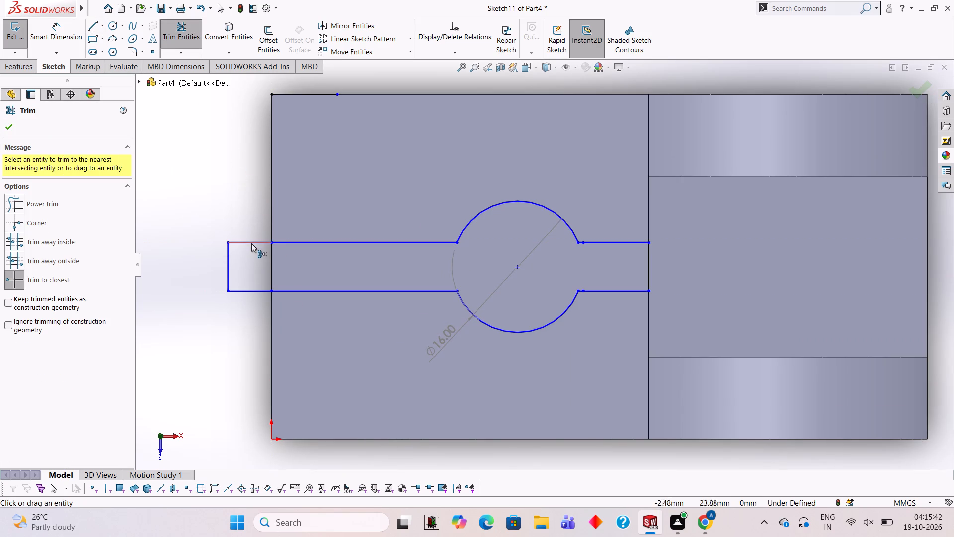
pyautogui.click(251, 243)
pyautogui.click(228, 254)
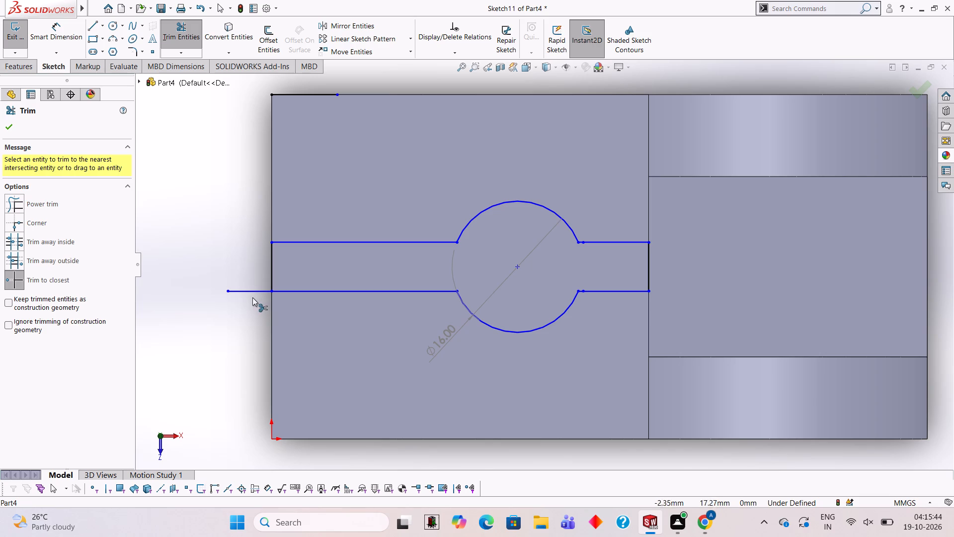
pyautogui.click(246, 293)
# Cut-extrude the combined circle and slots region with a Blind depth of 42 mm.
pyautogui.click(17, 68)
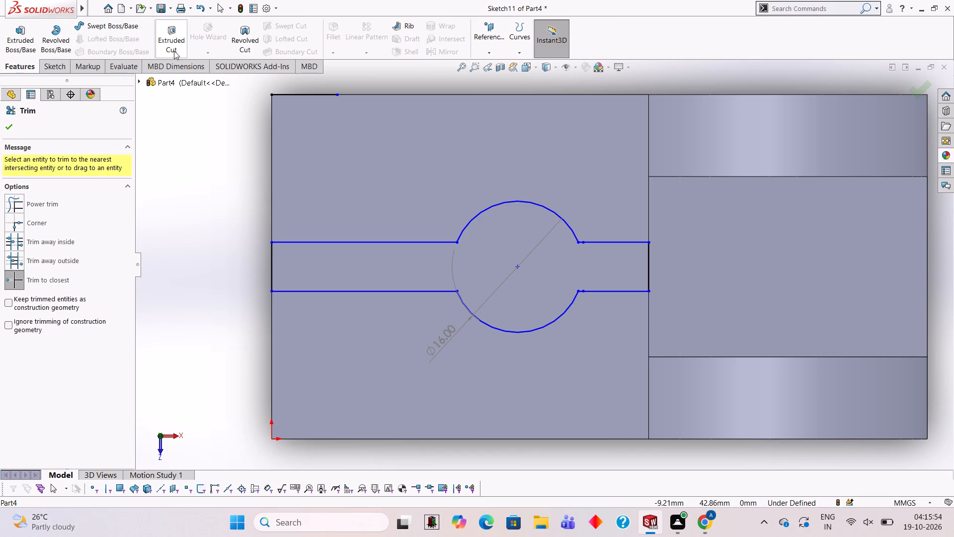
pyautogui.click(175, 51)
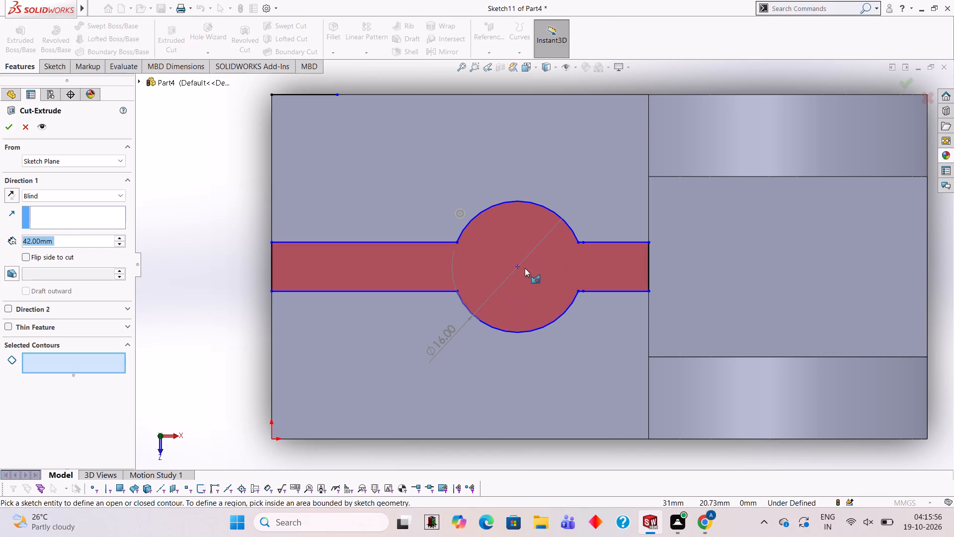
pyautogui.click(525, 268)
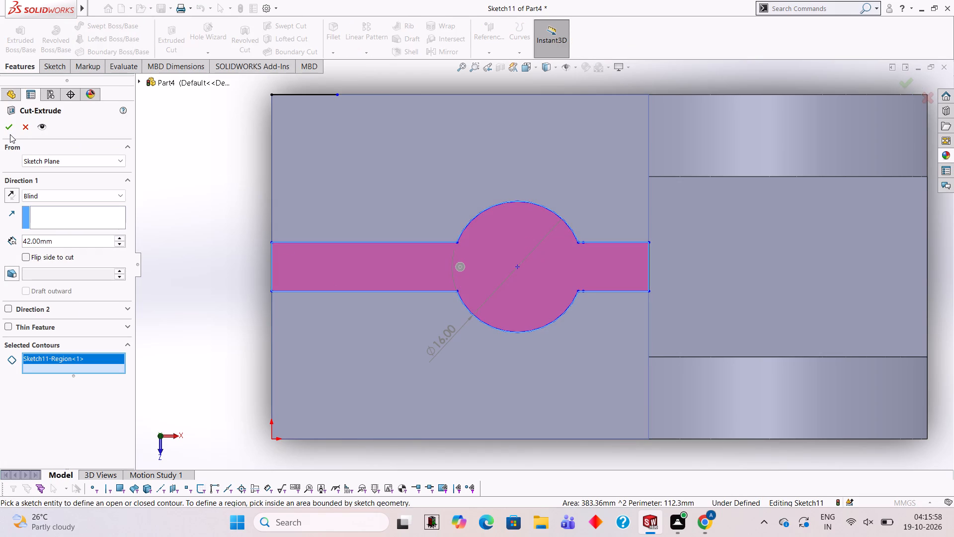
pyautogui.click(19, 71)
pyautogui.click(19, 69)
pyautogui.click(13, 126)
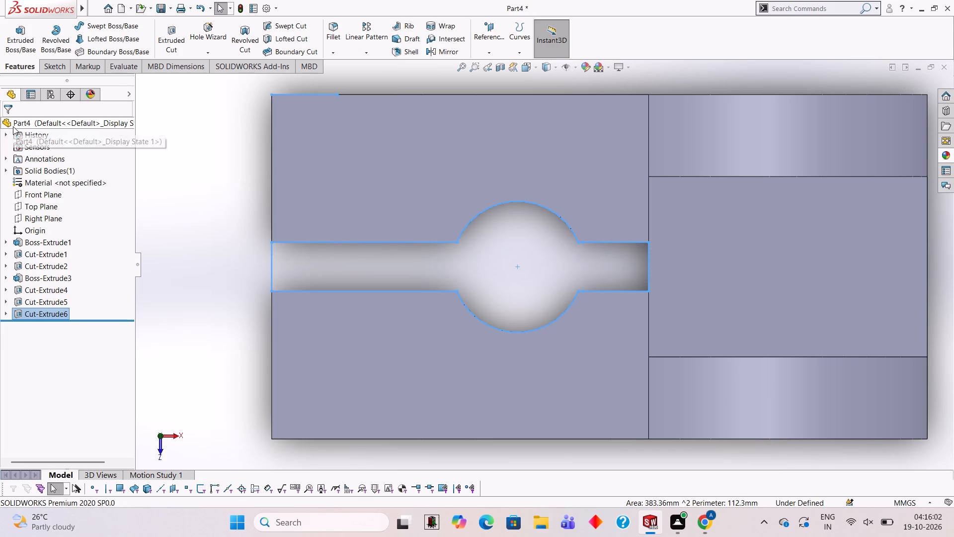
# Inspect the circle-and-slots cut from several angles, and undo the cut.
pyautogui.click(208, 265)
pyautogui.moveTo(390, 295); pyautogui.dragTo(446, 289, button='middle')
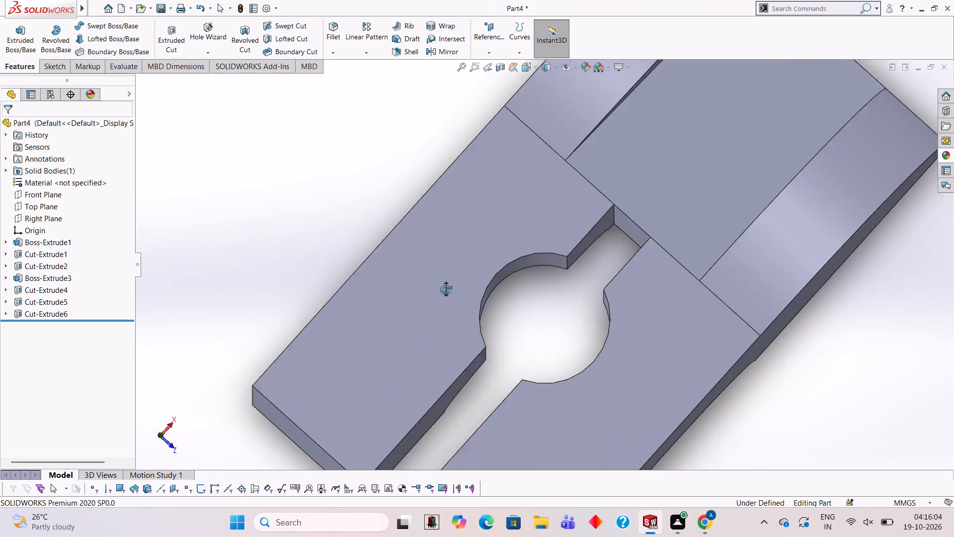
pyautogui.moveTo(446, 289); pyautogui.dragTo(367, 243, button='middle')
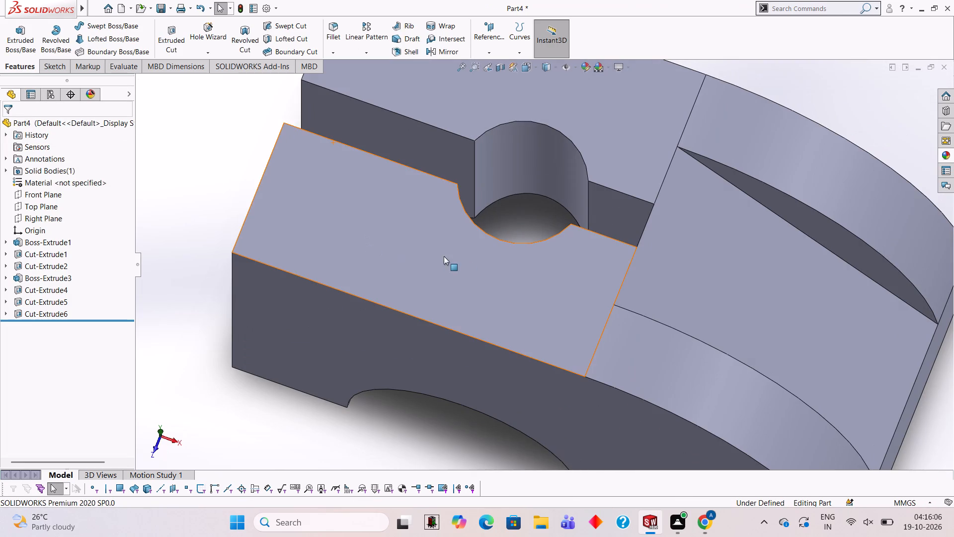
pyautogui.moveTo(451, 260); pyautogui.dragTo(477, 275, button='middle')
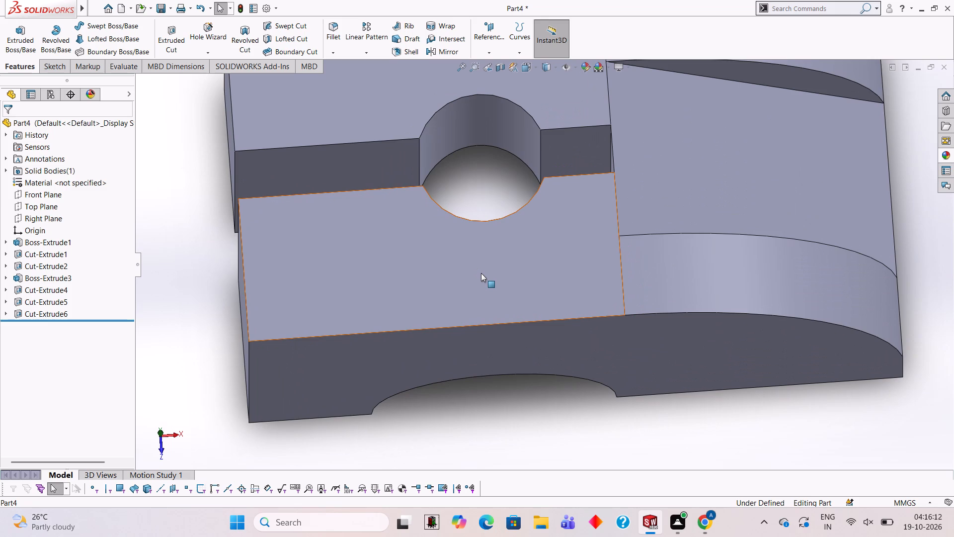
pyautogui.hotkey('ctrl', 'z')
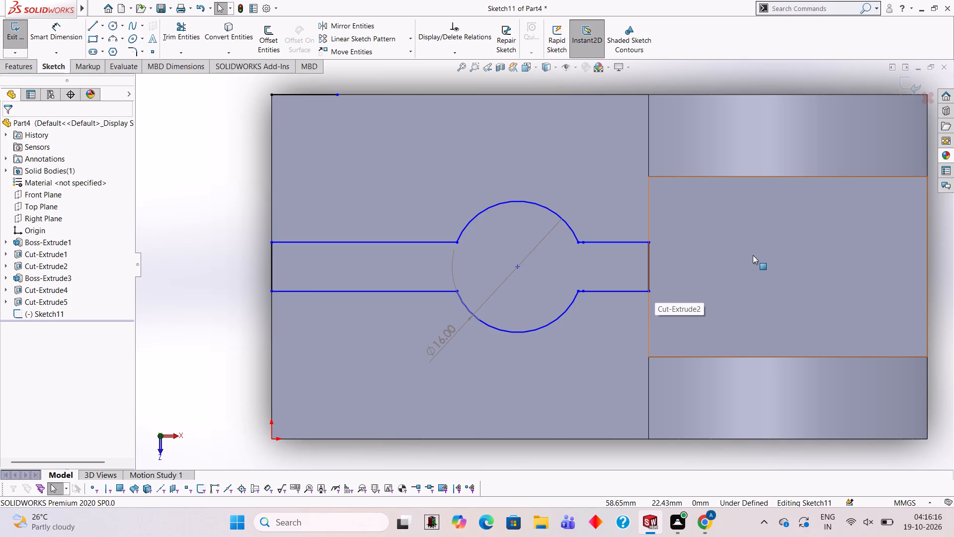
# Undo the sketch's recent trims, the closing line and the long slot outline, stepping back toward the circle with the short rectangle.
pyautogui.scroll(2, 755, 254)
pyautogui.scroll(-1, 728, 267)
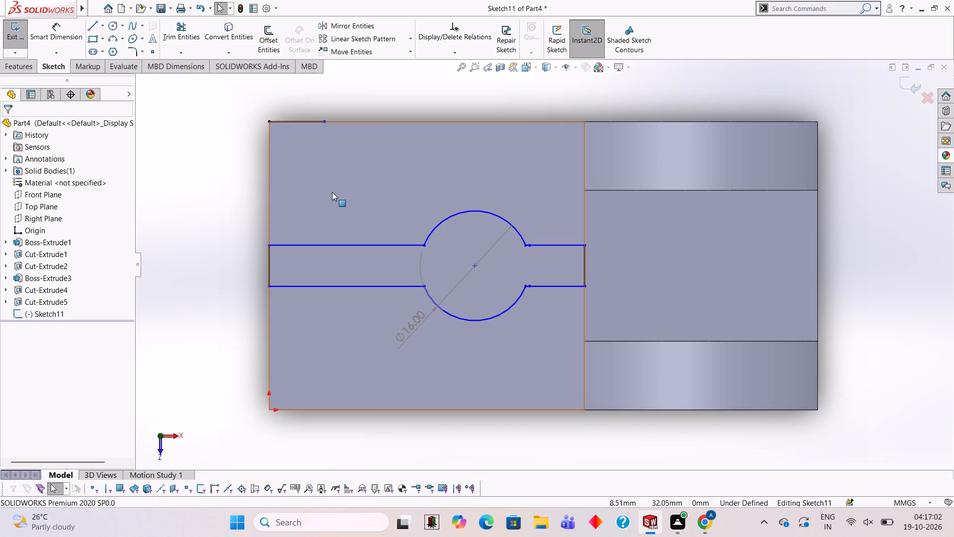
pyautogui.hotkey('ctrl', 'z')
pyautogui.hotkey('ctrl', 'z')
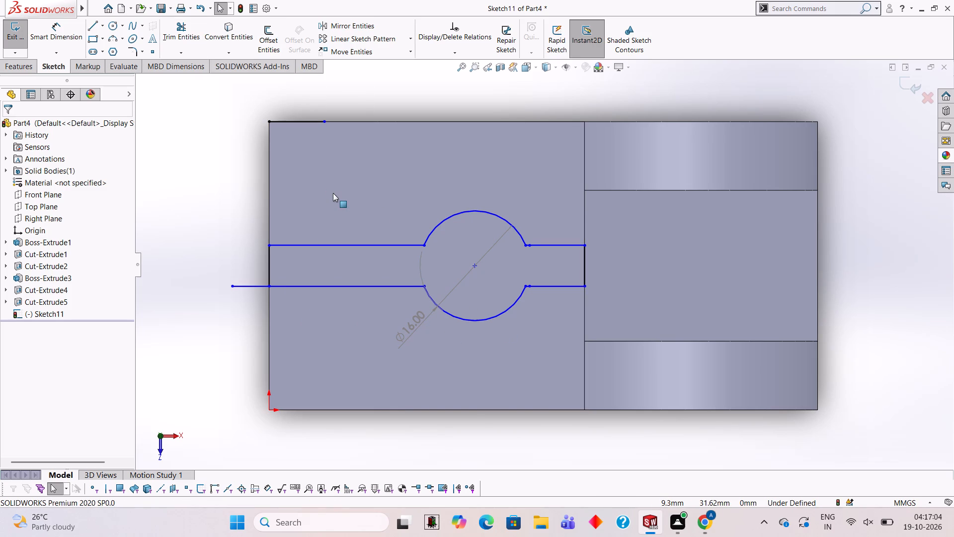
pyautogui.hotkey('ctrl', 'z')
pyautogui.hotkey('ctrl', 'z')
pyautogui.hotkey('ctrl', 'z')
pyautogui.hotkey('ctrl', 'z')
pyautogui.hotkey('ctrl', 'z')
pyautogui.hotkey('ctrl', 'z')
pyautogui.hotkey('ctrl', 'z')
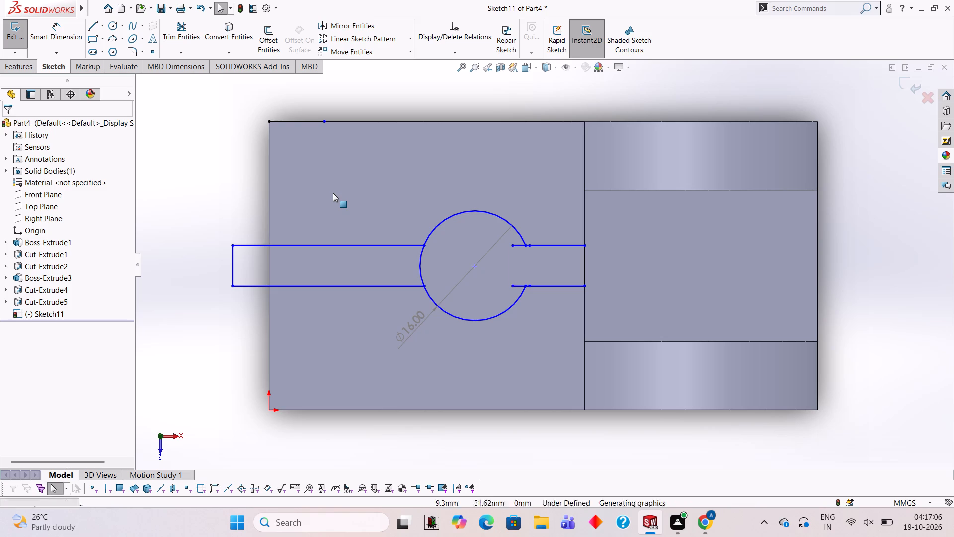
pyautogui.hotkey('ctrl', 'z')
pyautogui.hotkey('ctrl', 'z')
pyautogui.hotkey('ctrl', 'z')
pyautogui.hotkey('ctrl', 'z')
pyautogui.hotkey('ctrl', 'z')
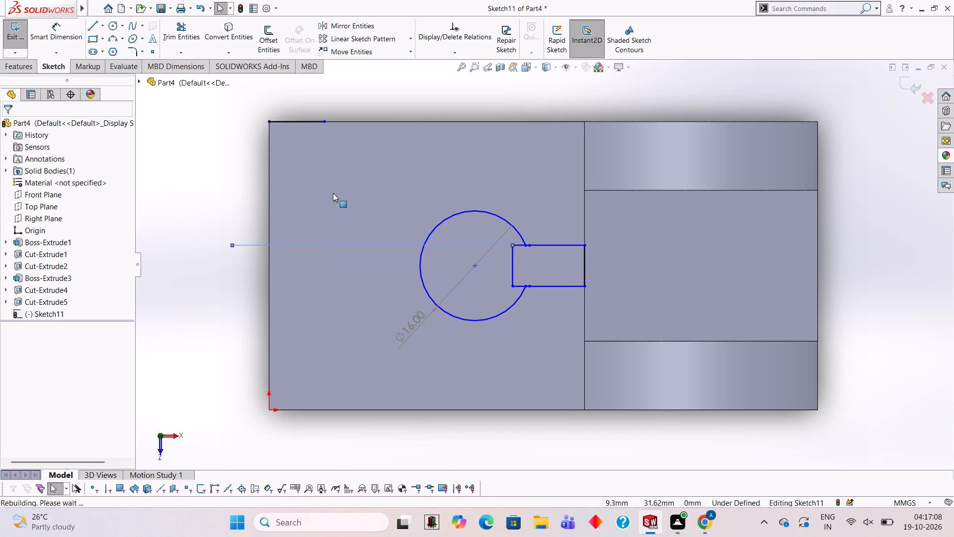
# Undo the last circle trim and trim away the whole short rectangle, leaving only the complete 16 mm circle in the top-face sketch.
pyautogui.hotkey('ctrl', 'z')
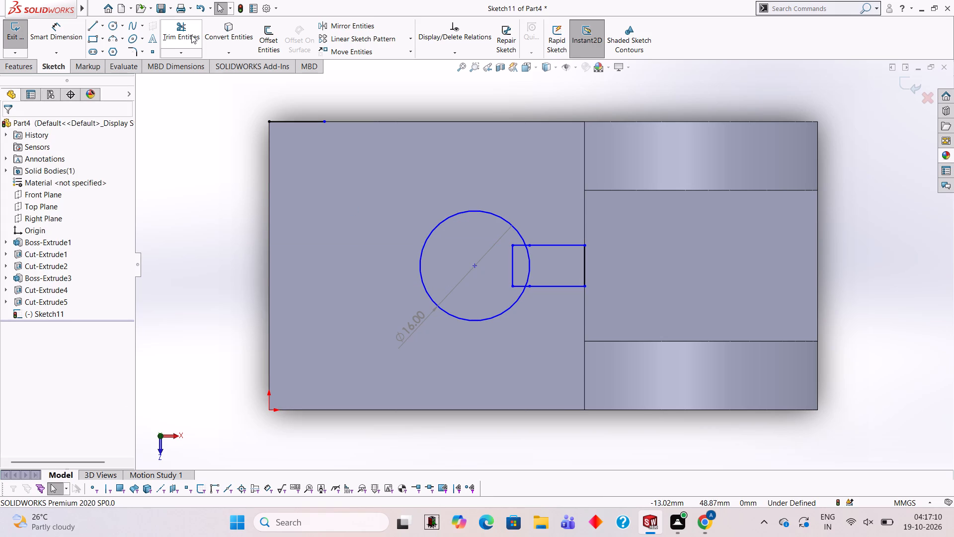
pyautogui.click(191, 35)
pyautogui.click(510, 267)
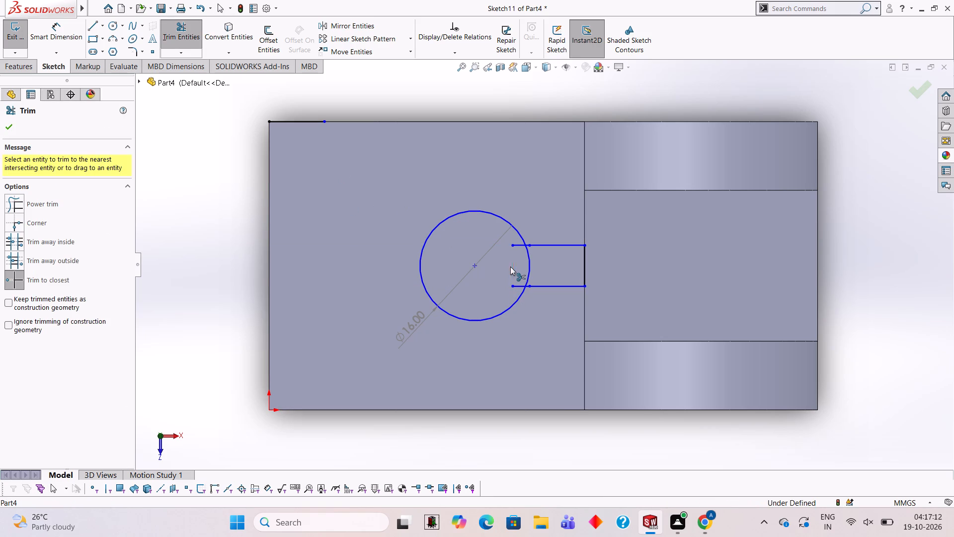
pyautogui.click(538, 246)
pyautogui.click(513, 245)
pyautogui.click(513, 285)
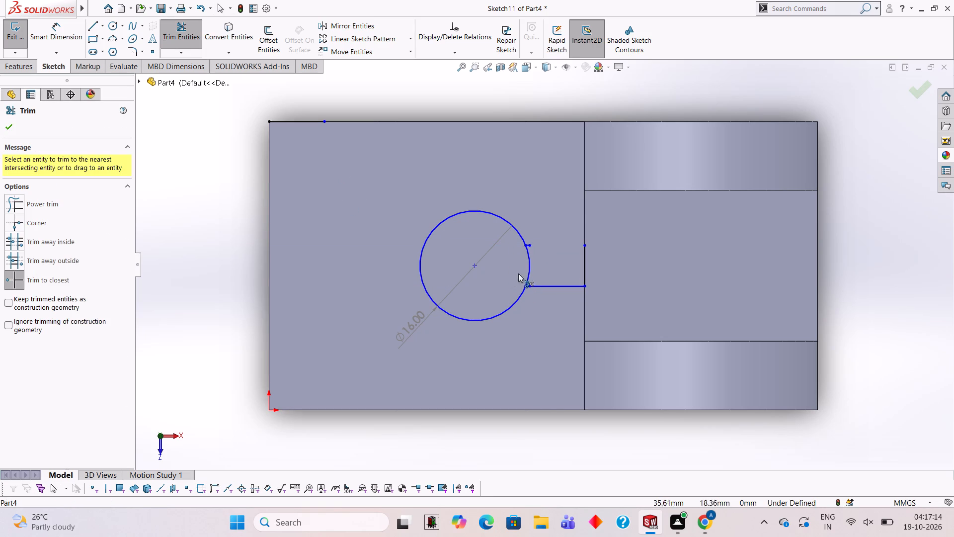
pyautogui.click(529, 247)
pyautogui.click(541, 287)
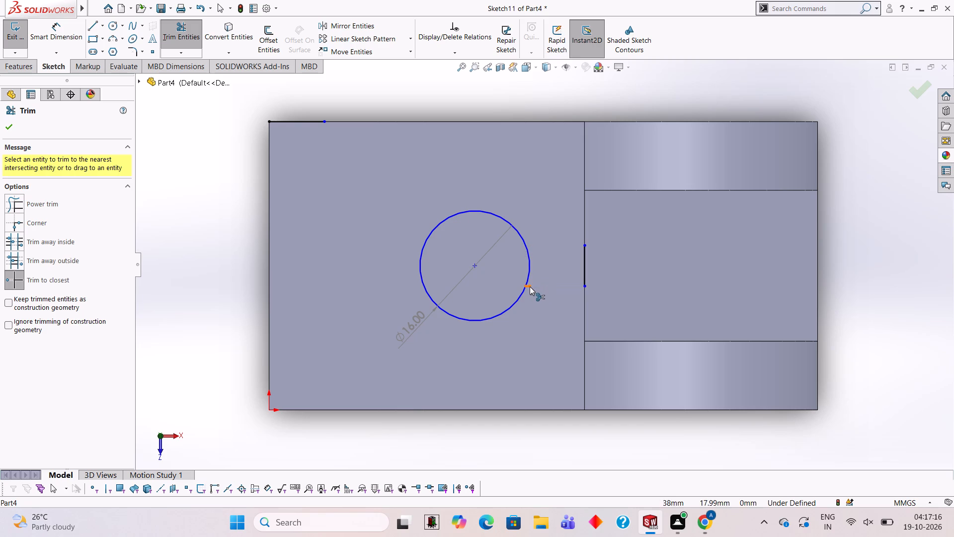
pyautogui.click(530, 286)
pyautogui.click(584, 264)
# Cut-extrude the 16 mm circle region with a Blind depth of 10 mm.
pyautogui.click(25, 64)
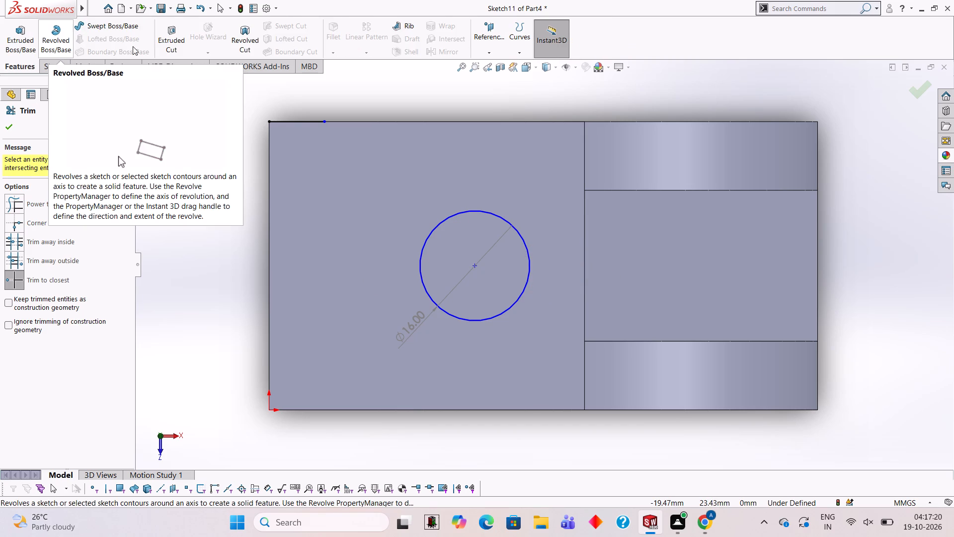
pyautogui.click(162, 41)
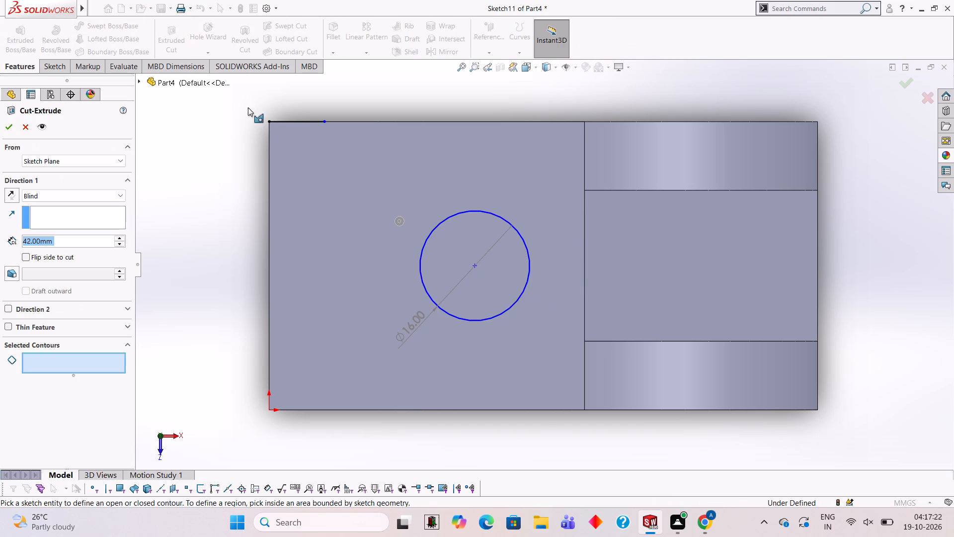
pyautogui.click(447, 239)
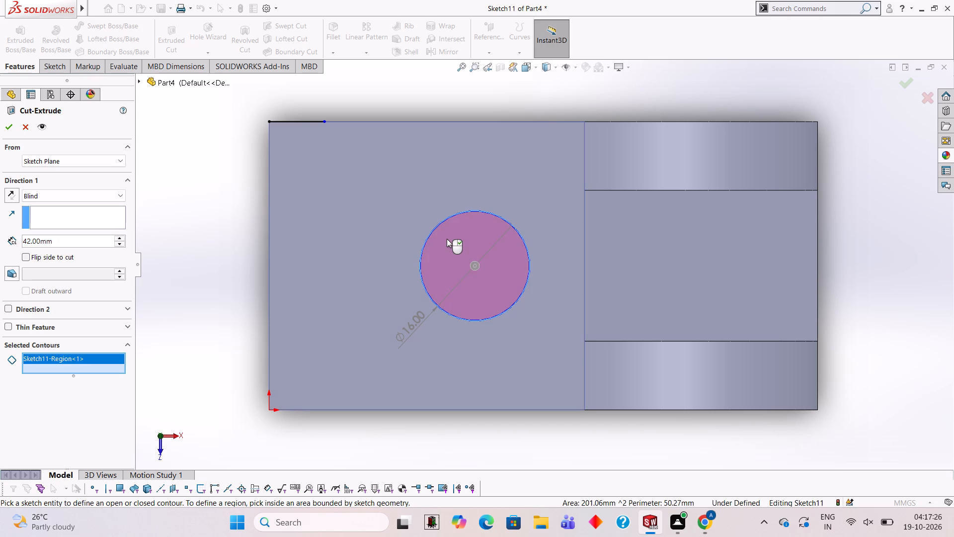
pyautogui.click(66, 245)
pyautogui.press('BackSpace')
pyautogui.press('BackSpace')
pyautogui.press('BackSpace')
pyautogui.press('BackSpace')
pyautogui.press('BackSpace')
pyautogui.press('BackSpace')
pyautogui.press('BackSpace')
pyautogui.press('BackSpace')
pyautogui.press('BackSpace')
pyautogui.press('BackSpace')
pyautogui.press('BackSpace')
pyautogui.press('BackSpace')
pyautogui.press('BackSpace')
pyautogui.press('BackSpace')
pyautogui.press('BackSpace')
pyautogui.press('BackSpace')
pyautogui.press('BackSpace')
pyautogui.press('BackSpace')
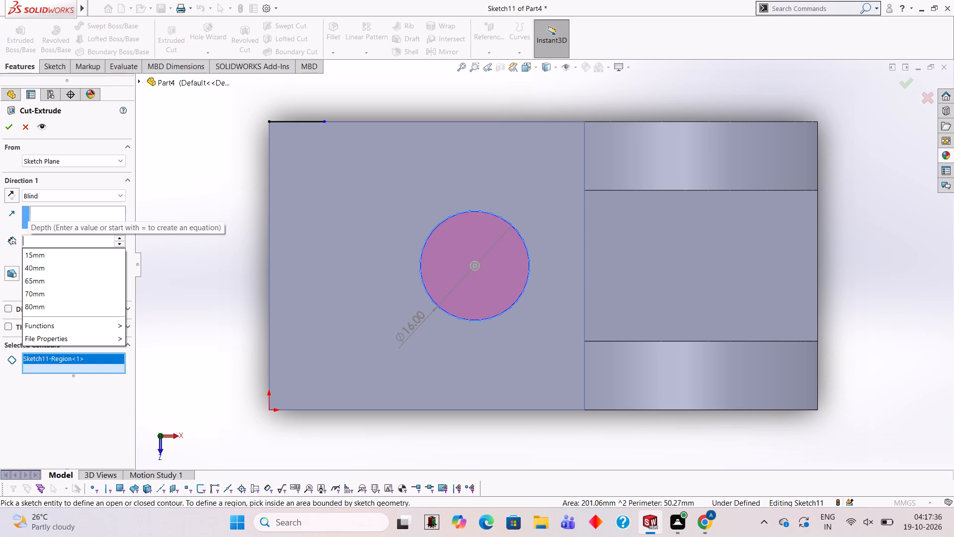
pyautogui.write('10')
pyautogui.press('Return')
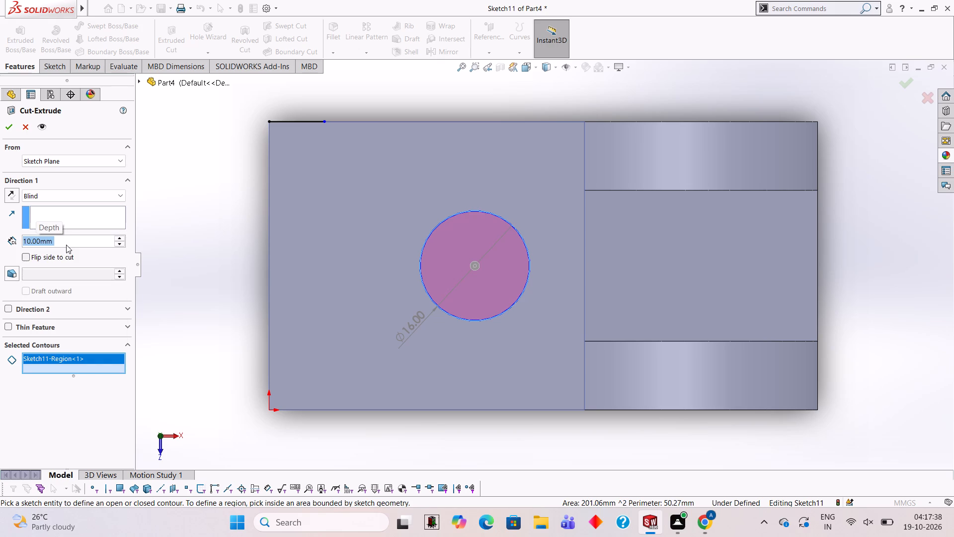
pyautogui.moveTo(5, 132); pyautogui.dragTo(0, 128)
pyautogui.click(7, 131)
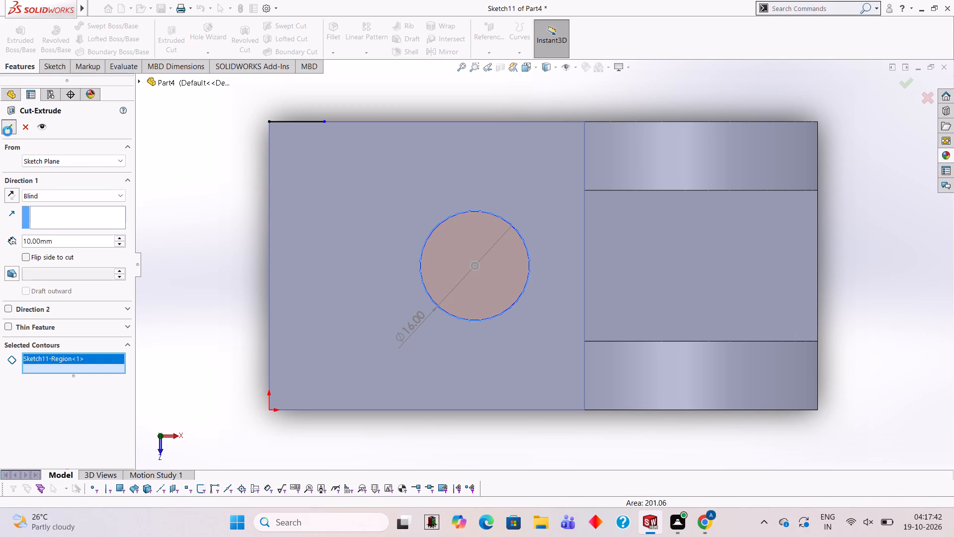
pyautogui.click(229, 205)
# On the block's flat end face, sketch an 11 mm line from the top-edge midpoint, a 40 mm vertical, a 22 mm bottom line and a vertical past the top.
pyautogui.moveTo(376, 269); pyautogui.dragTo(371, 201, button='middle')
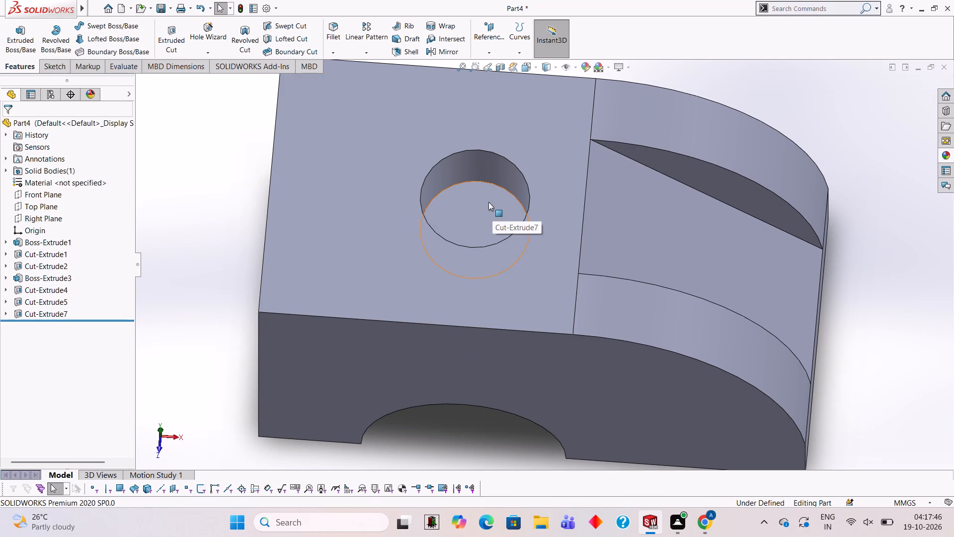
pyautogui.moveTo(466, 188); pyautogui.dragTo(519, 218, button='middle')
pyautogui.scroll(2, 496, 301)
pyautogui.moveTo(501, 310); pyautogui.dragTo(516, 234, button='middle')
pyautogui.click(460, 355)
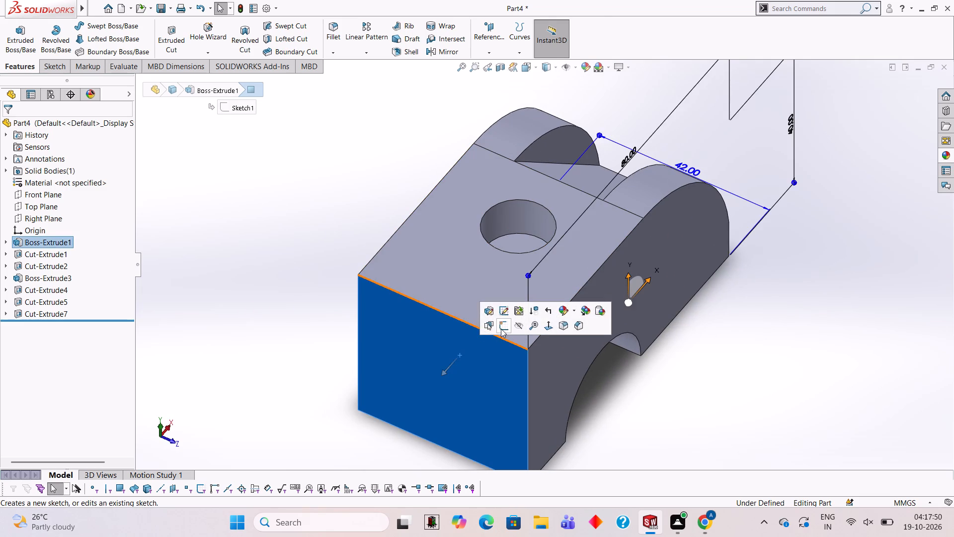
pyautogui.click(501, 329)
pyautogui.hotkey('ctrl', '8')
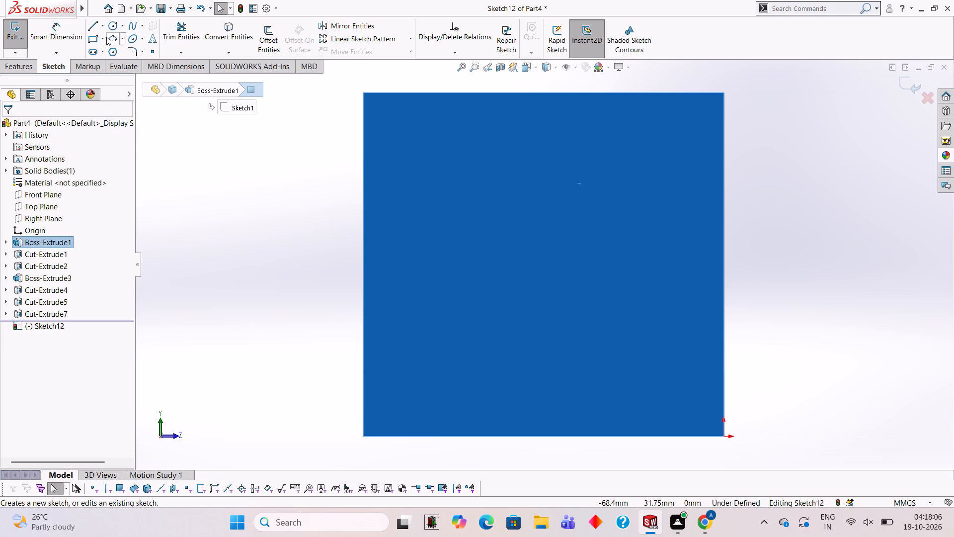
pyautogui.click(93, 24)
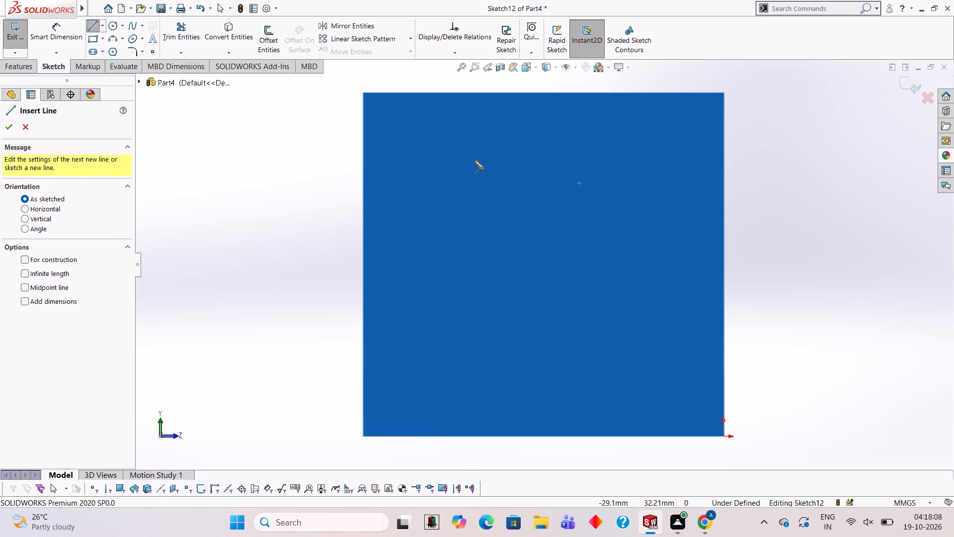
pyautogui.click(543, 92)
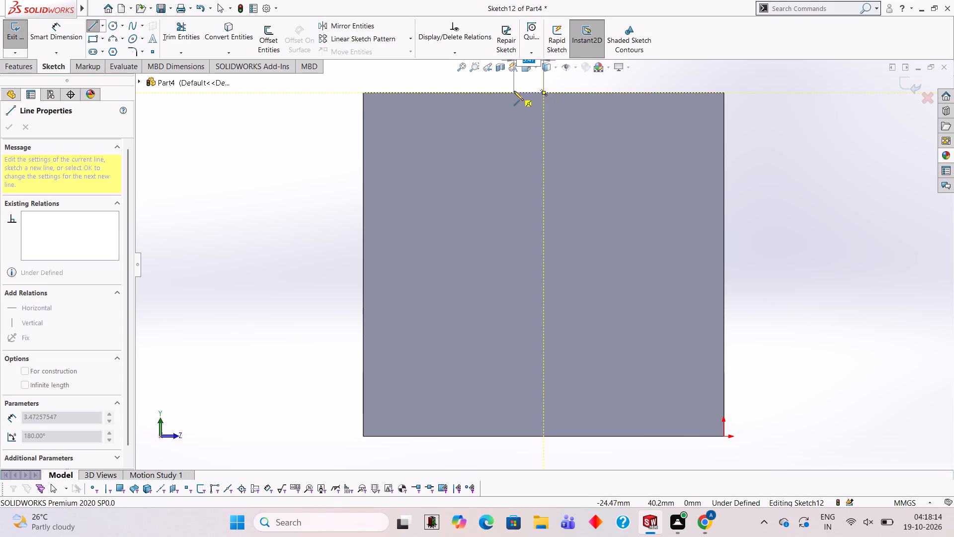
pyautogui.write('11')
pyautogui.press('Return')
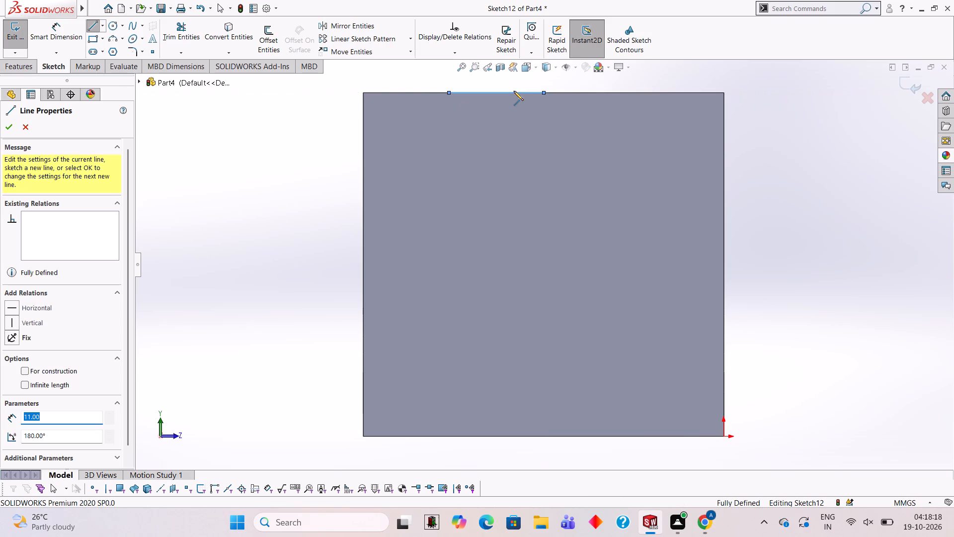
pyautogui.click(448, 437)
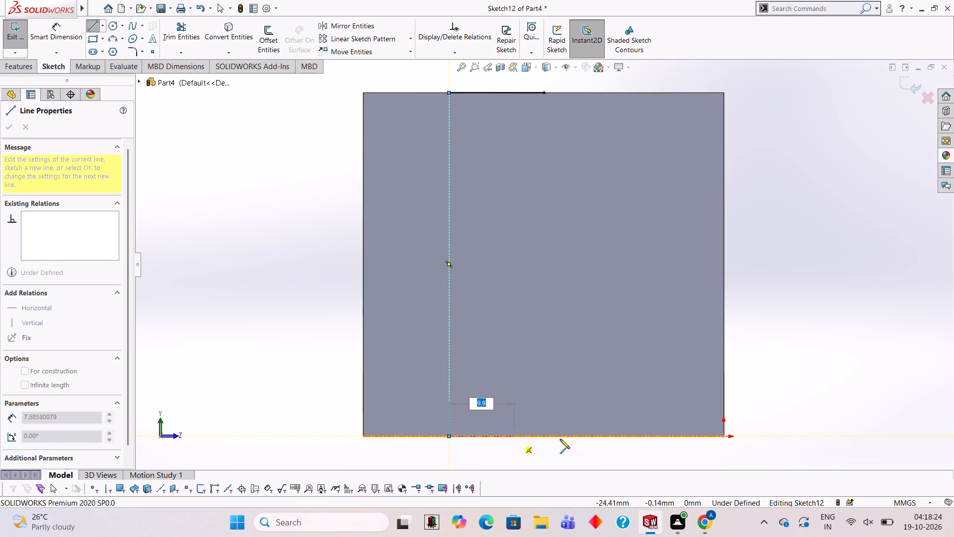
pyautogui.write('22')
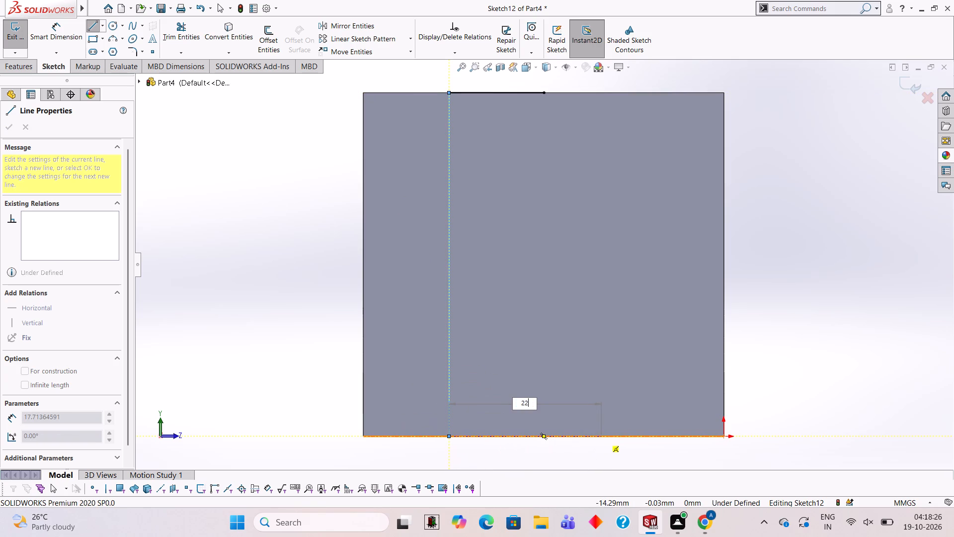
pyautogui.press('Return')
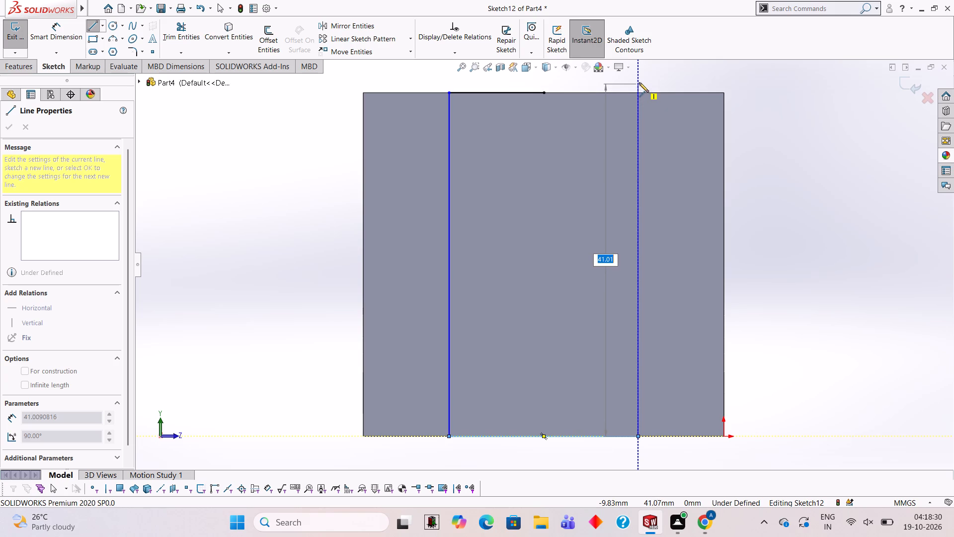
pyautogui.click(638, 80)
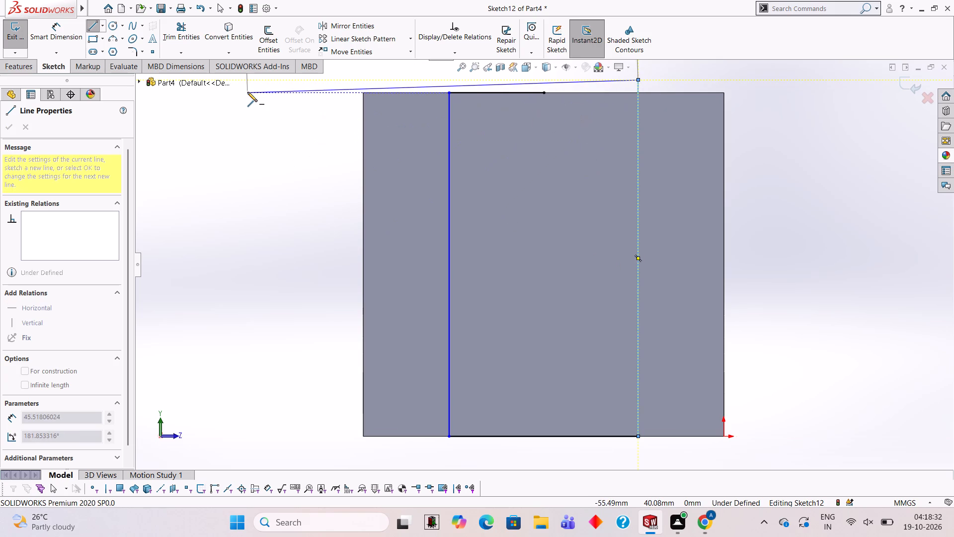
pyautogui.press('Escape')
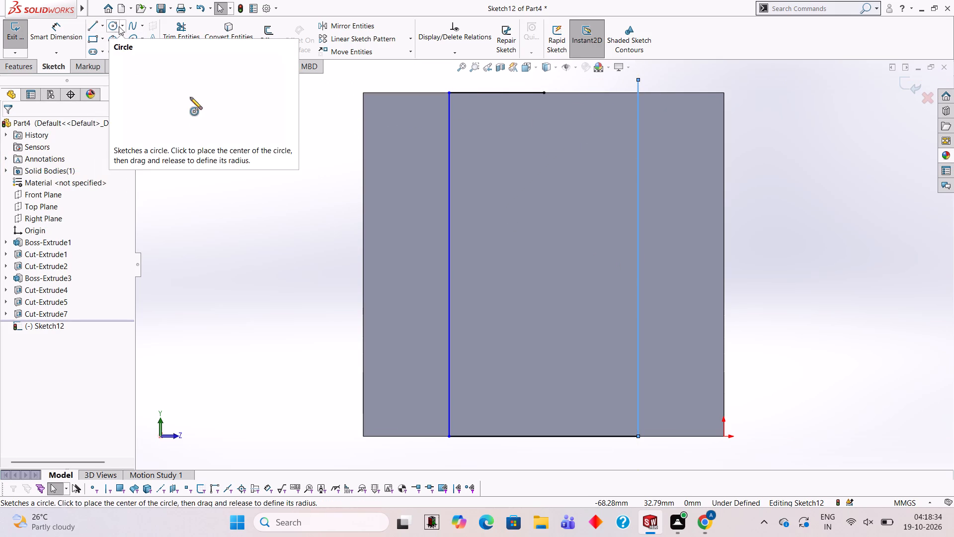
# Trim away the 11 mm line, close the rectangle with a 22 mm line on the top edge, and trim the overhanging vertical end.
pyautogui.click(159, 34)
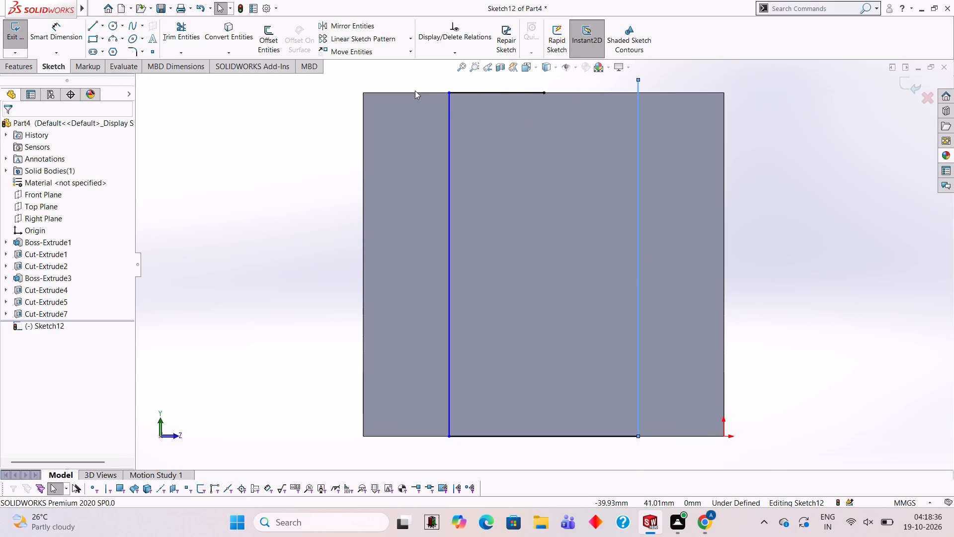
pyautogui.click(194, 45)
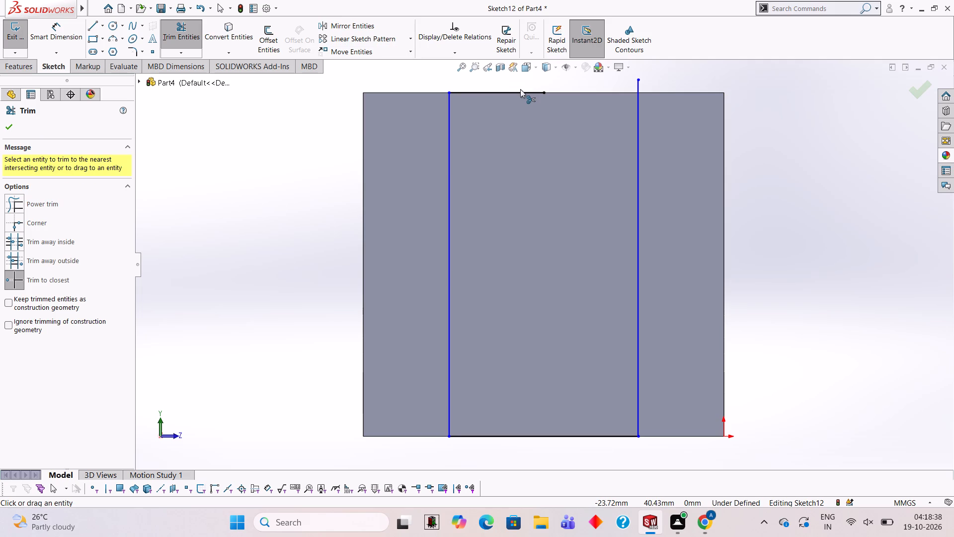
pyautogui.click(520, 91)
pyautogui.click(94, 21)
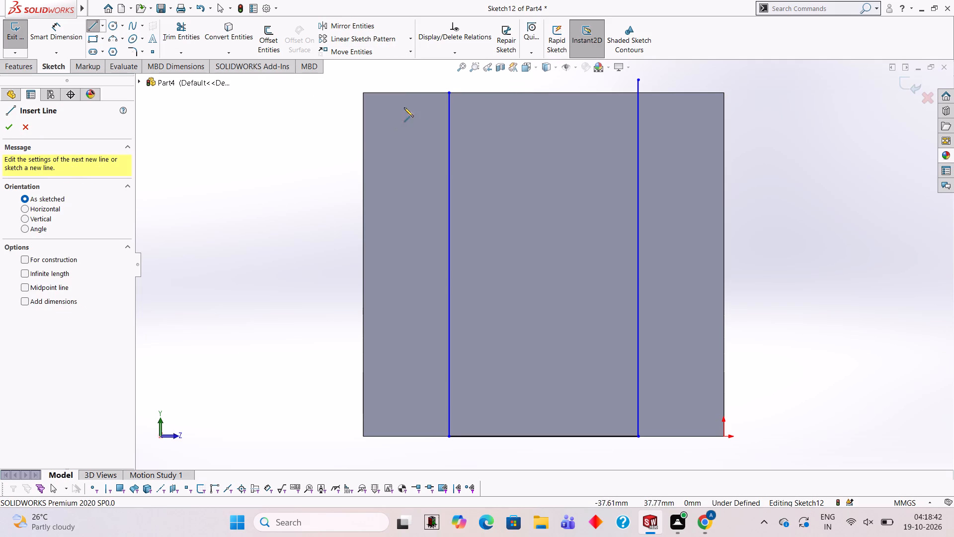
pyautogui.click(448, 93)
pyautogui.click(638, 94)
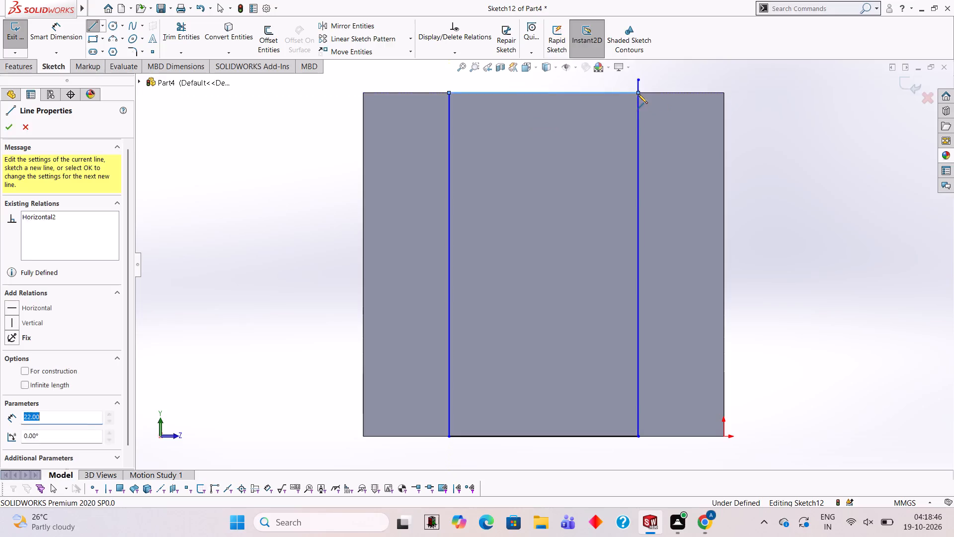
pyautogui.click(196, 38)
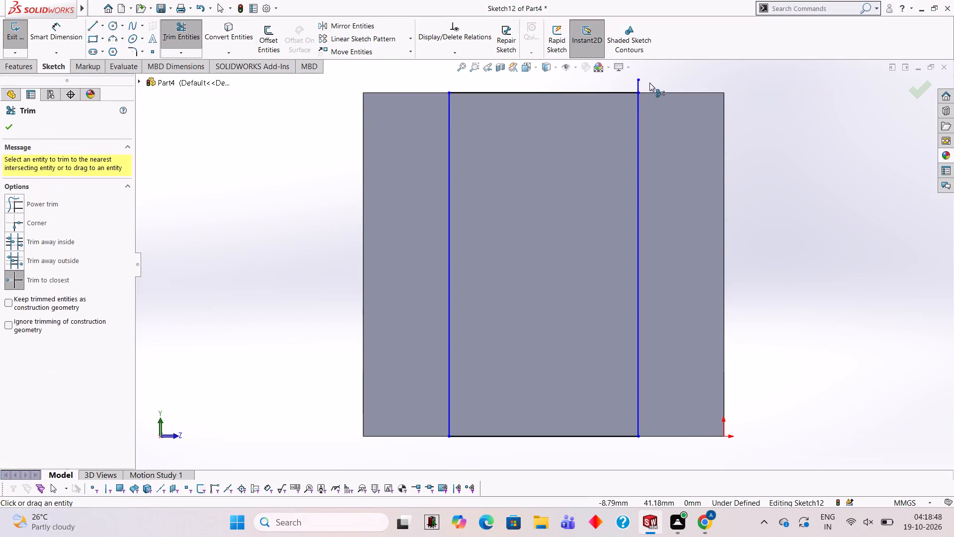
pyautogui.click(638, 81)
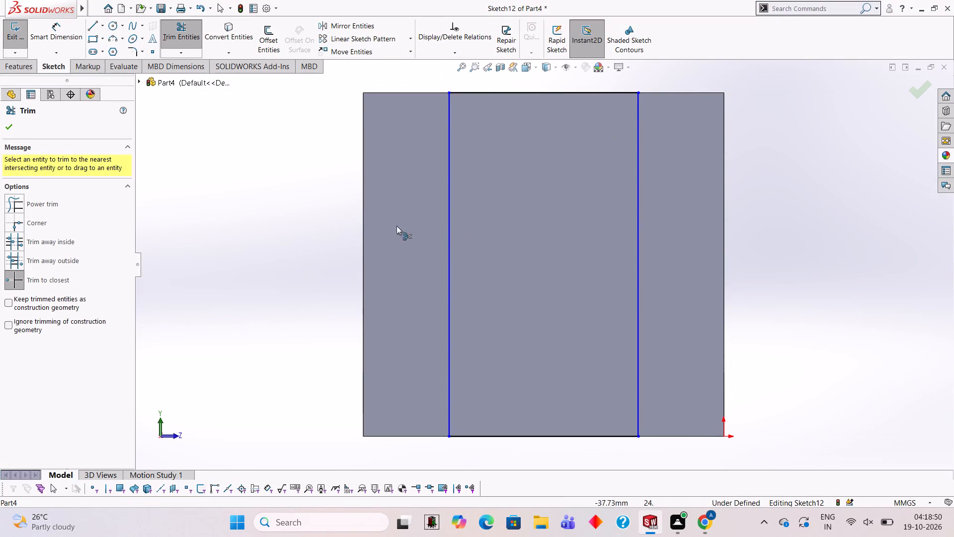
# Cut-extrude the 22 mm wide end-face rectangle with a Blind depth of 8 mm.
pyautogui.click(25, 71)
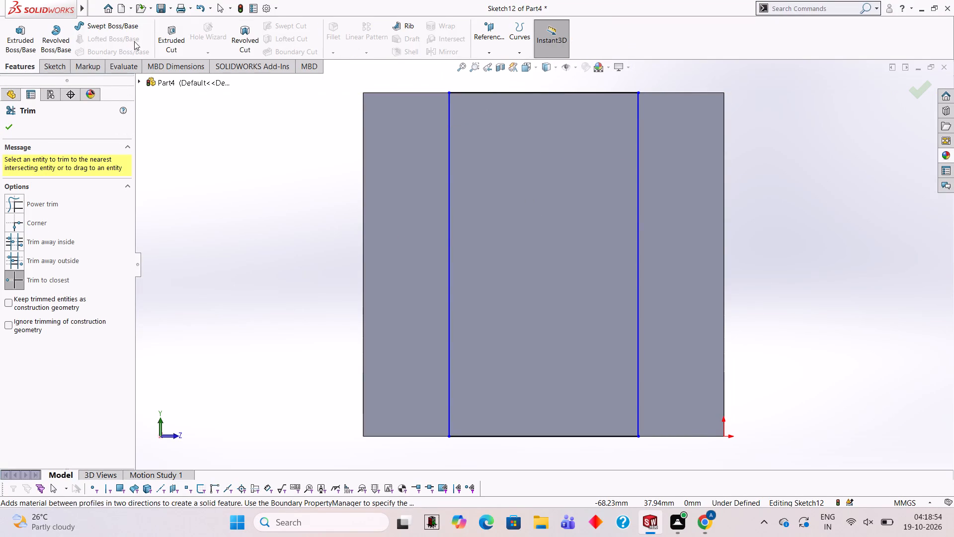
pyautogui.click(162, 35)
pyautogui.moveTo(312, 145); pyautogui.dragTo(329, 267, button='middle')
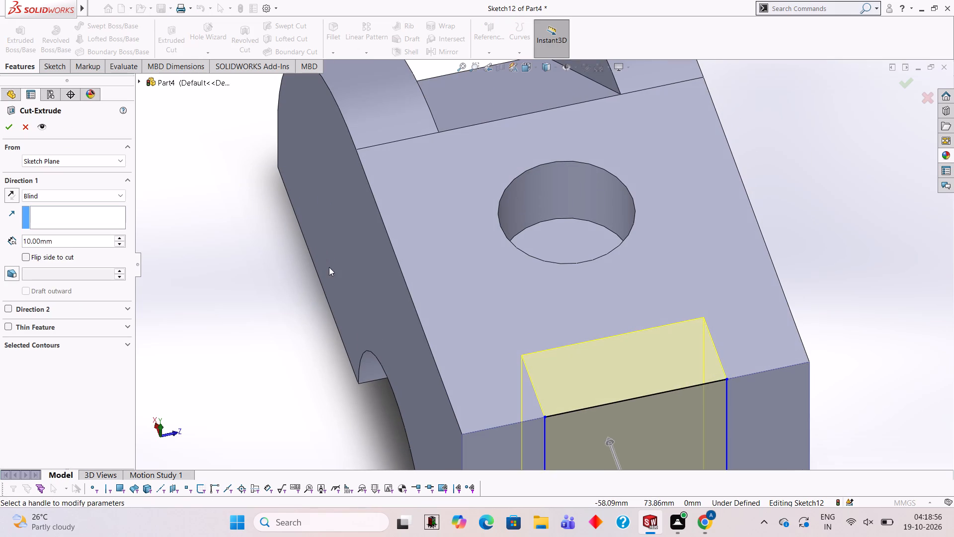
pyautogui.click(84, 237)
pyautogui.press('BackSpace')
pyautogui.press('BackSpace')
pyautogui.press('BackSpace')
pyautogui.press('BackSpace')
pyautogui.press('BackSpace')
pyautogui.press('BackSpace')
pyautogui.press('BackSpace')
pyautogui.press('BackSpace')
pyautogui.press('BackSpace')
pyautogui.press('BackSpace')
pyautogui.press('BackSpace')
pyautogui.press('BackSpace')
pyautogui.press('BackSpace')
pyautogui.press('BackSpace')
pyautogui.press('BackSpace')
pyautogui.press('BackSpace')
pyautogui.press('BackSpace')
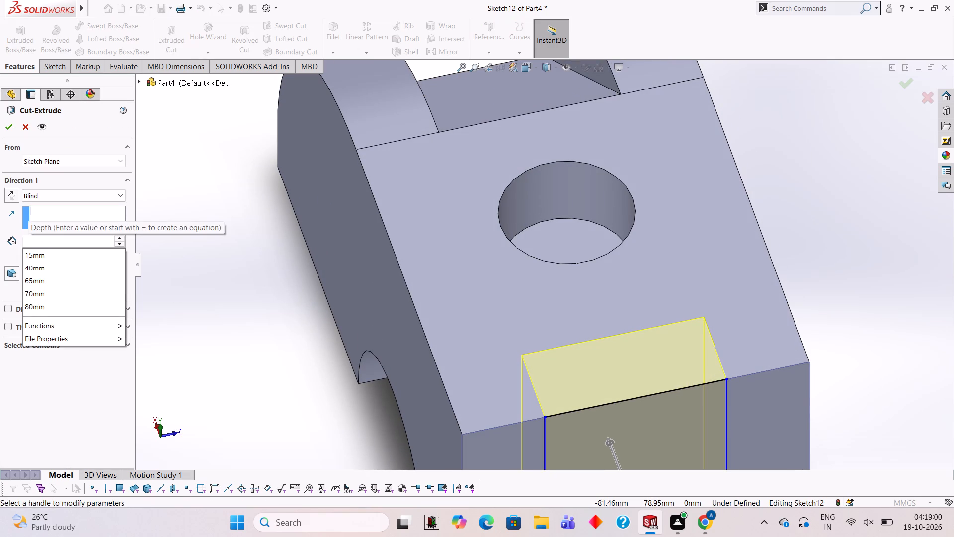
pyautogui.press('8')
pyautogui.press('Return')
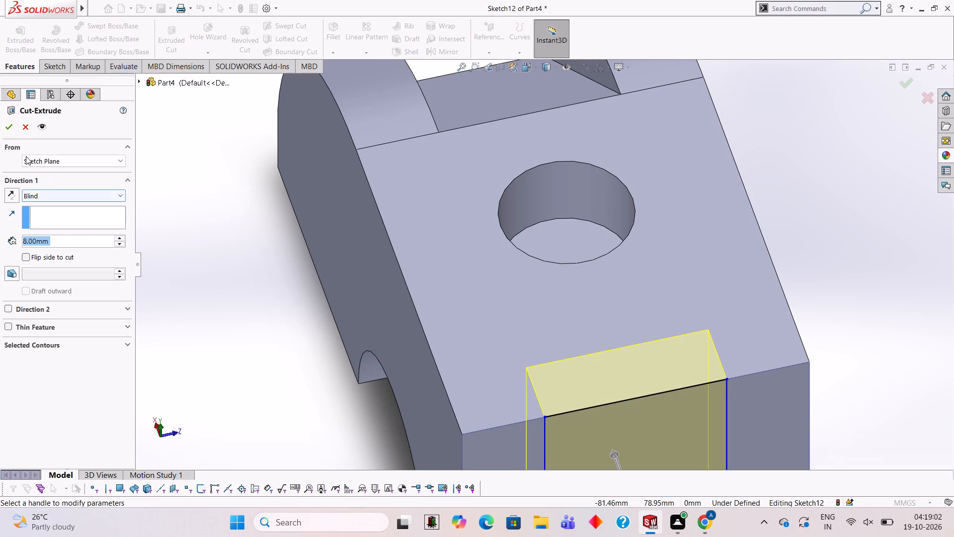
pyautogui.click(10, 127)
pyautogui.click(234, 197)
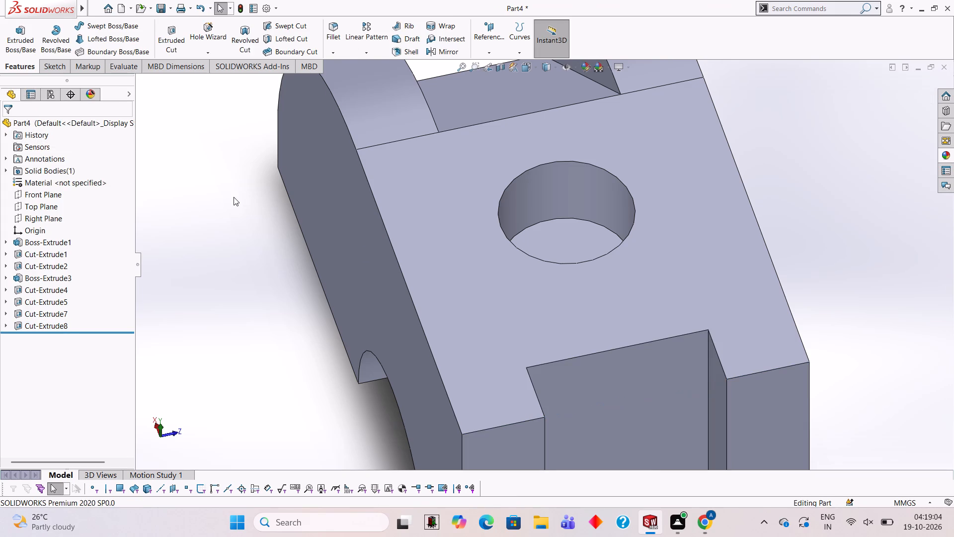
# On the end slot's inner face, sketch a 3 mm line from the top-edge midpoint, a 10 mm vertical, a 6 mm bottom line and a vertical up to the top edge.
pyautogui.scroll(2, 369, 245)
pyautogui.moveTo(327, 220); pyautogui.dragTo(333, 223, button='middle')
pyautogui.scroll(1, 560, 371)
pyautogui.moveTo(550, 363); pyautogui.dragTo(515, 304, button='middle')
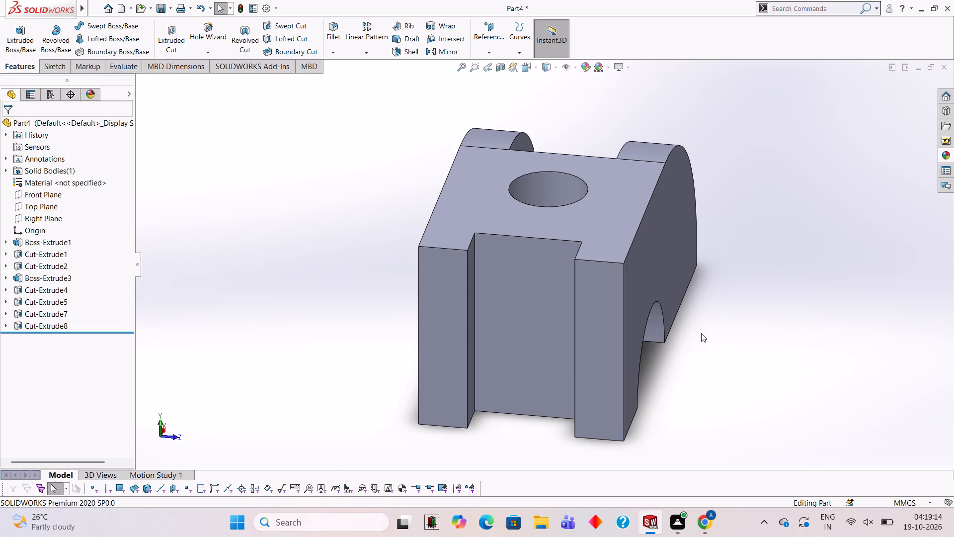
pyautogui.click(520, 292)
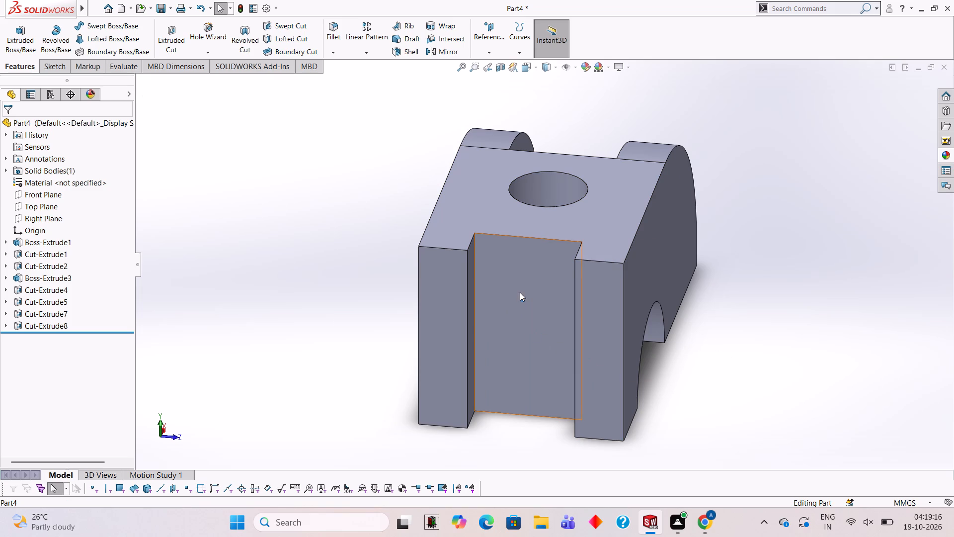
pyautogui.click(561, 262)
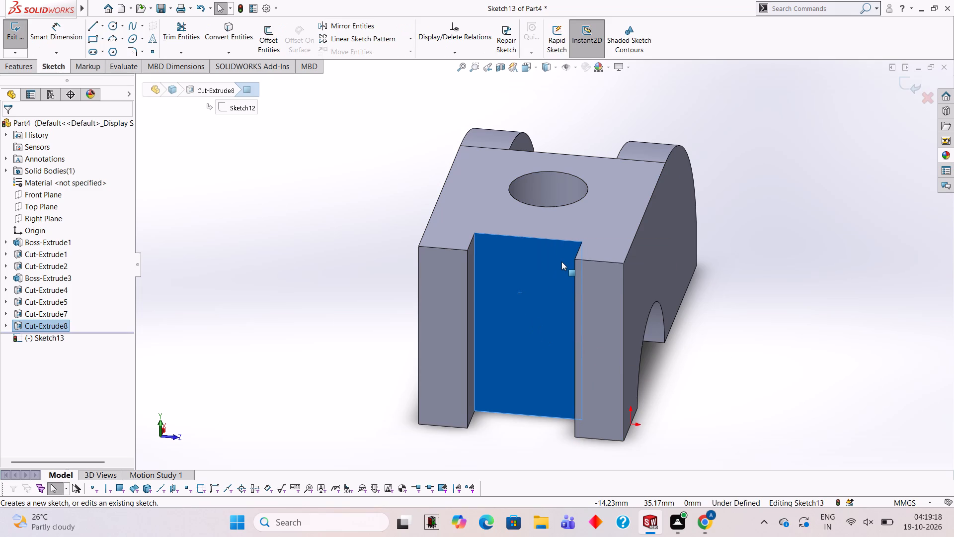
pyautogui.hotkey('ctrl', '8')
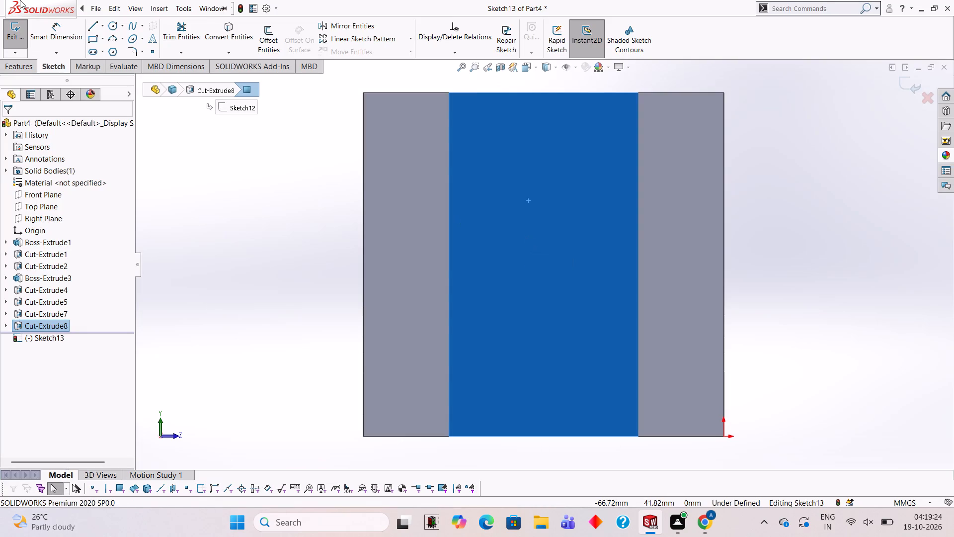
pyautogui.click(91, 22)
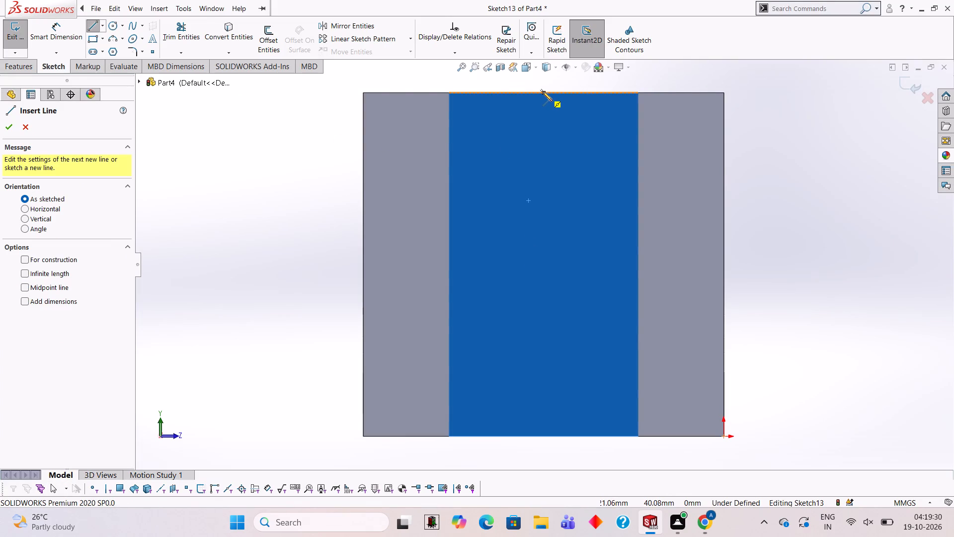
pyautogui.click(543, 91)
pyautogui.press('3')
pyautogui.press('Return')
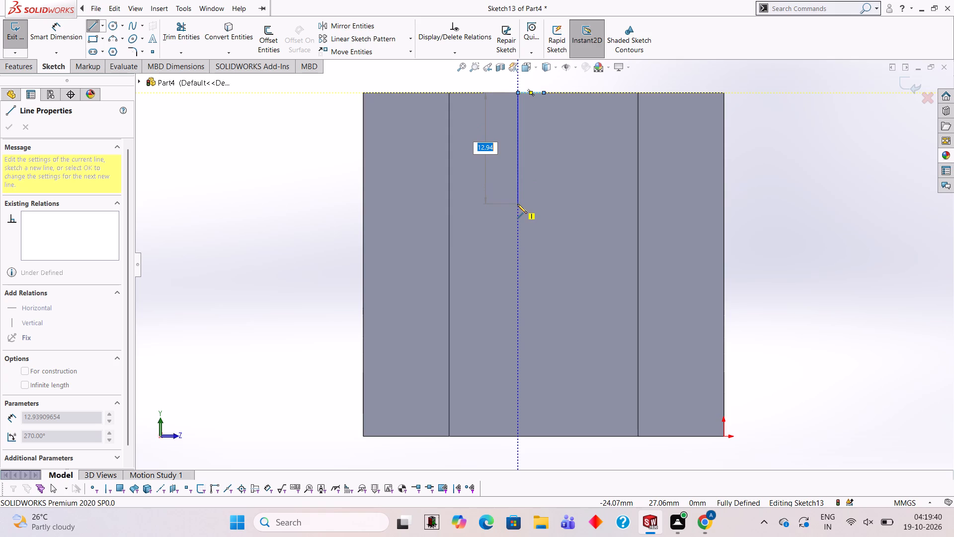
pyautogui.write('10')
pyautogui.press('Return')
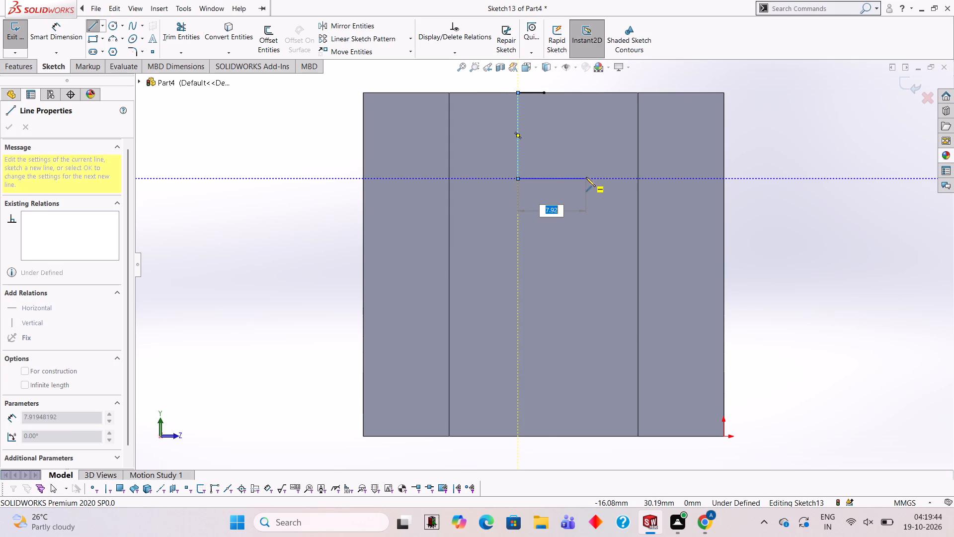
pyautogui.press('6')
pyautogui.press('Return')
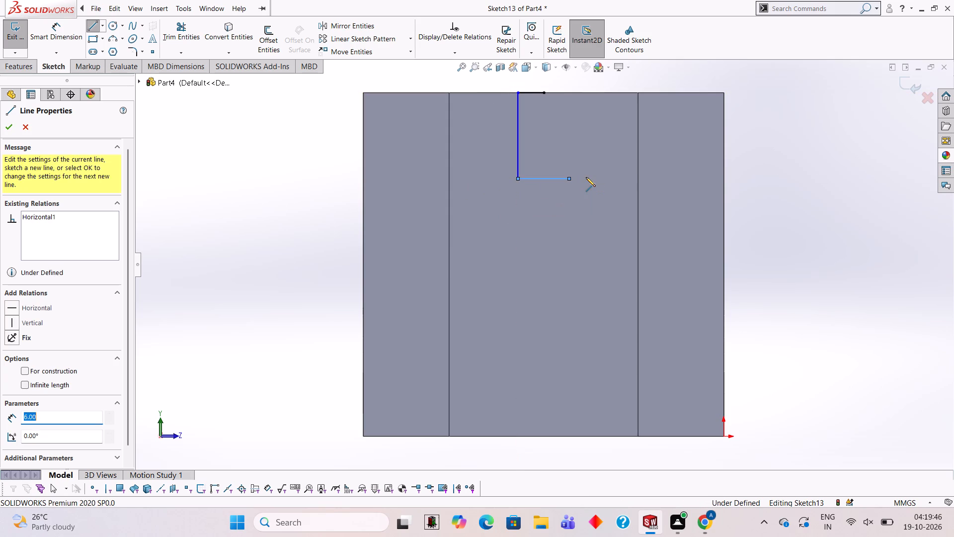
pyautogui.click(569, 91)
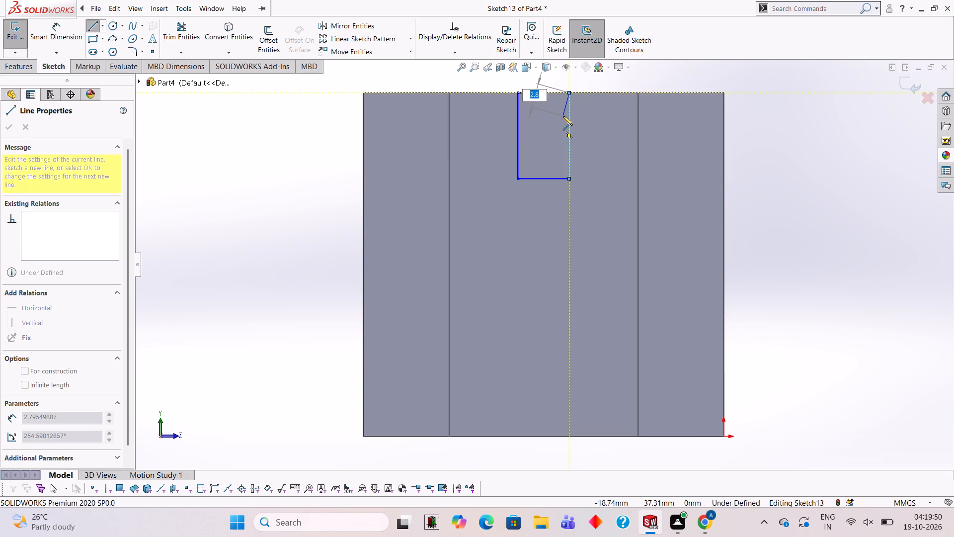
pyautogui.press('Escape')
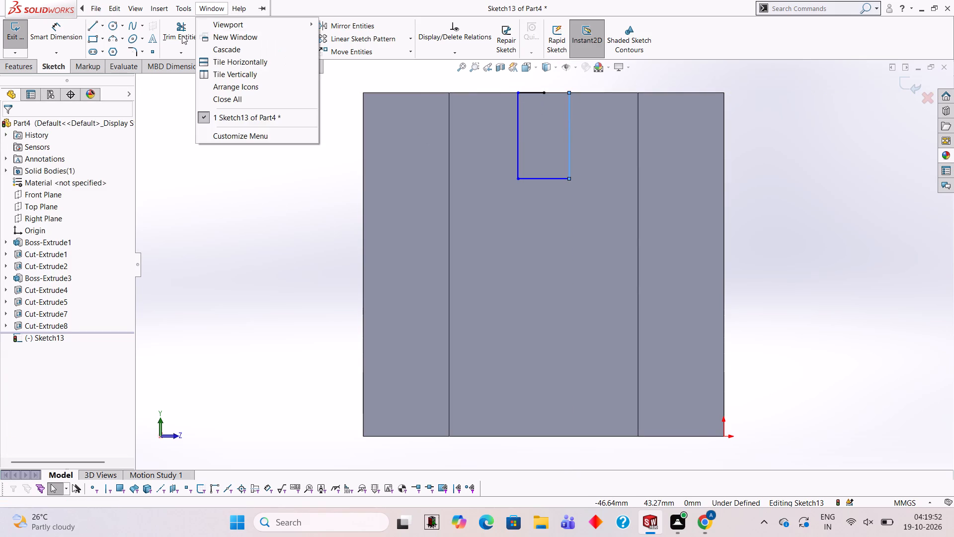
# Trim away the 3 mm line and close the 6 x 10 mm rectangle with a 6 mm line along the top edge.
pyautogui.click(175, 39)
pyautogui.click(533, 90)
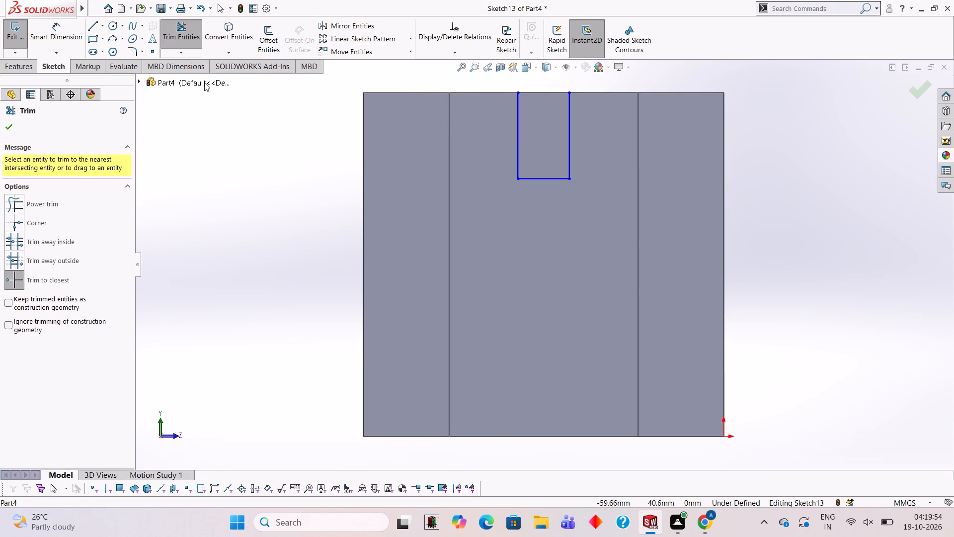
pyautogui.click(94, 23)
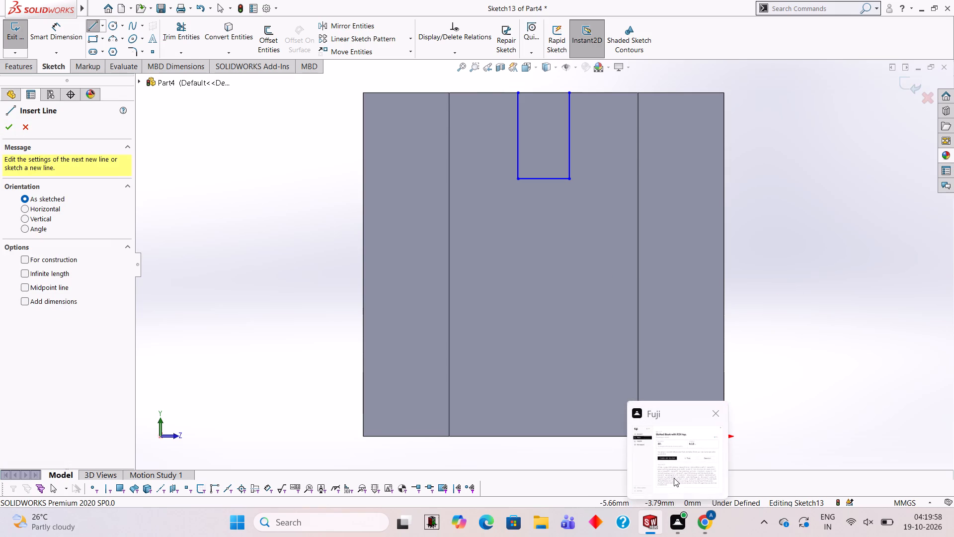
pyautogui.click(515, 92)
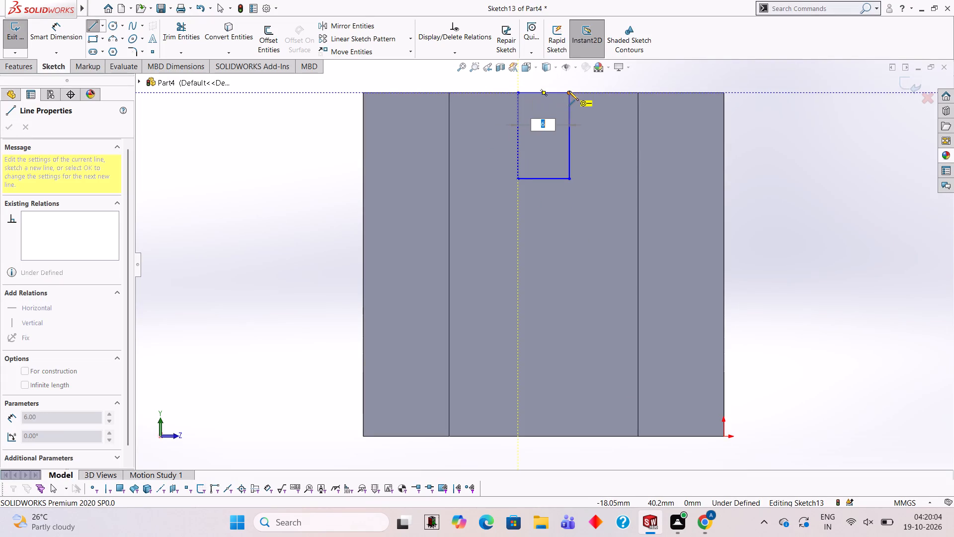
pyautogui.click(569, 91)
pyautogui.press('Escape')
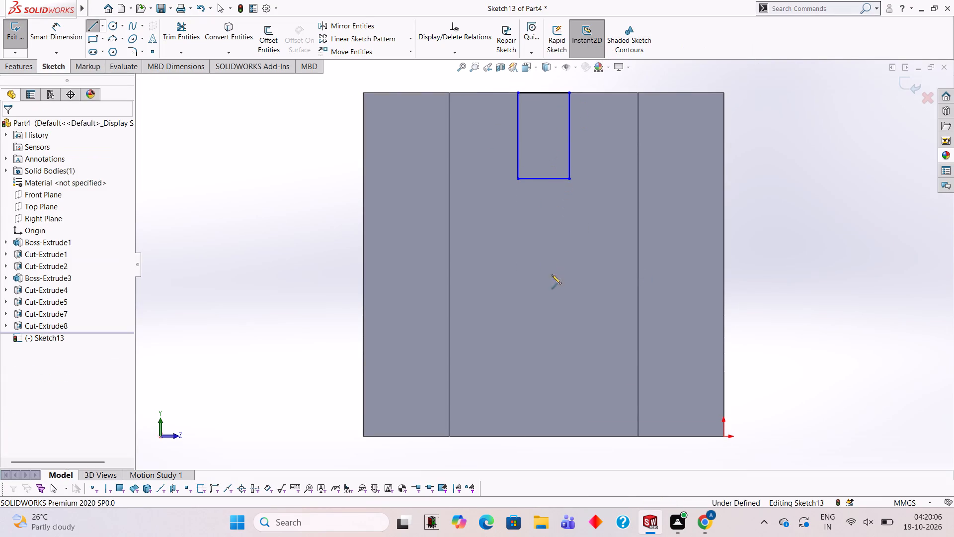
# Cut-extrude the 6 x 10 mm rectangle from the slot's inner face with a Blind depth of 46 mm.
pyautogui.moveTo(716, 238); pyautogui.dragTo(633, 340, button='middle')
pyautogui.scroll(2, 527, 287)
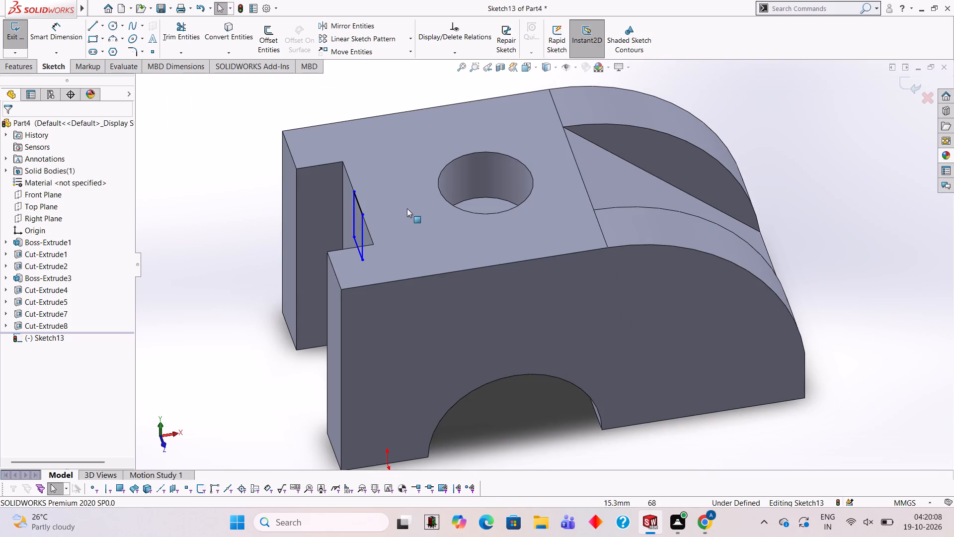
pyautogui.moveTo(407, 208); pyautogui.dragTo(394, 248, button='middle')
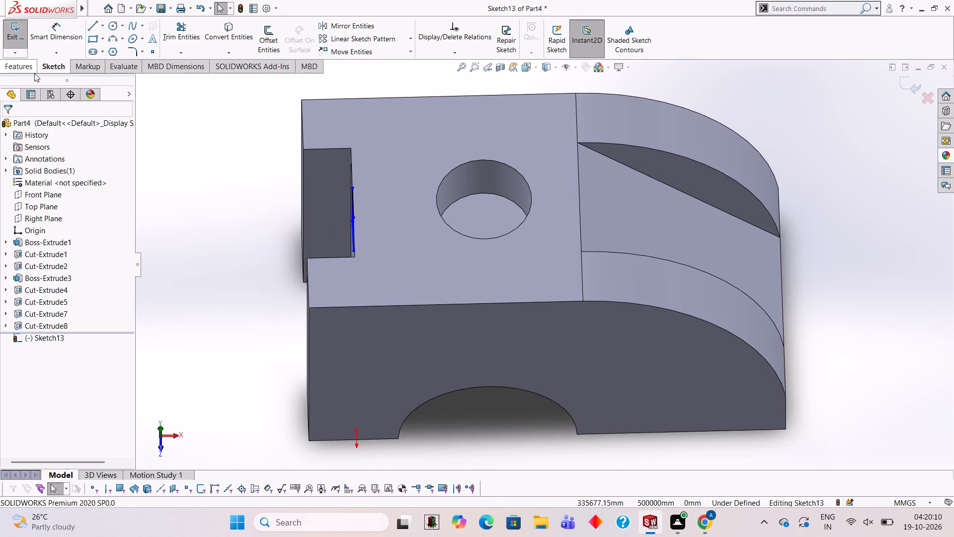
pyautogui.click(33, 72)
pyautogui.click(30, 53)
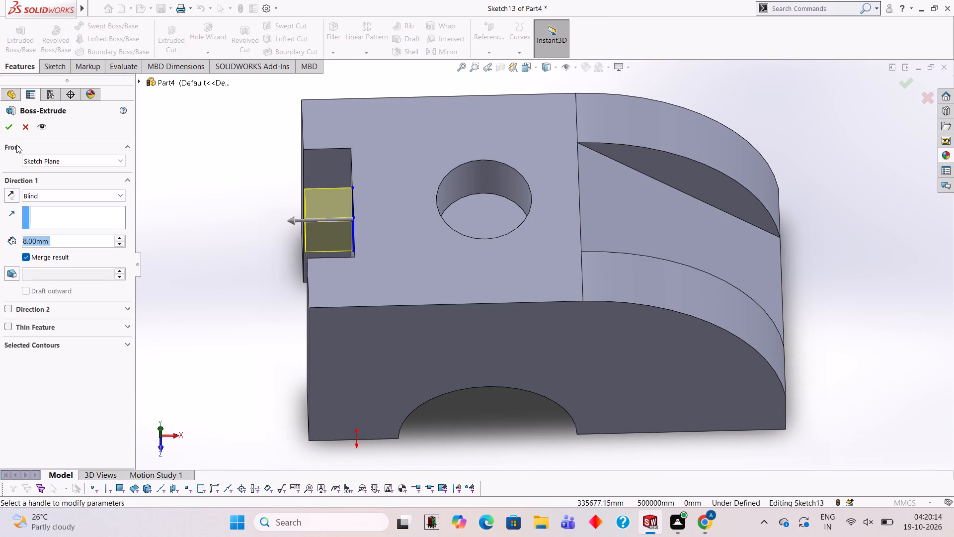
pyautogui.click(29, 124)
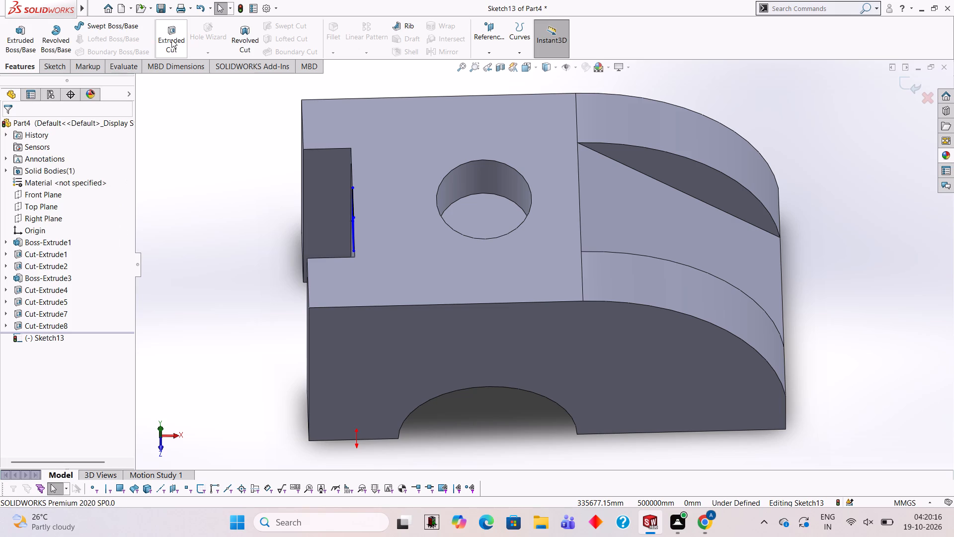
pyautogui.click(171, 39)
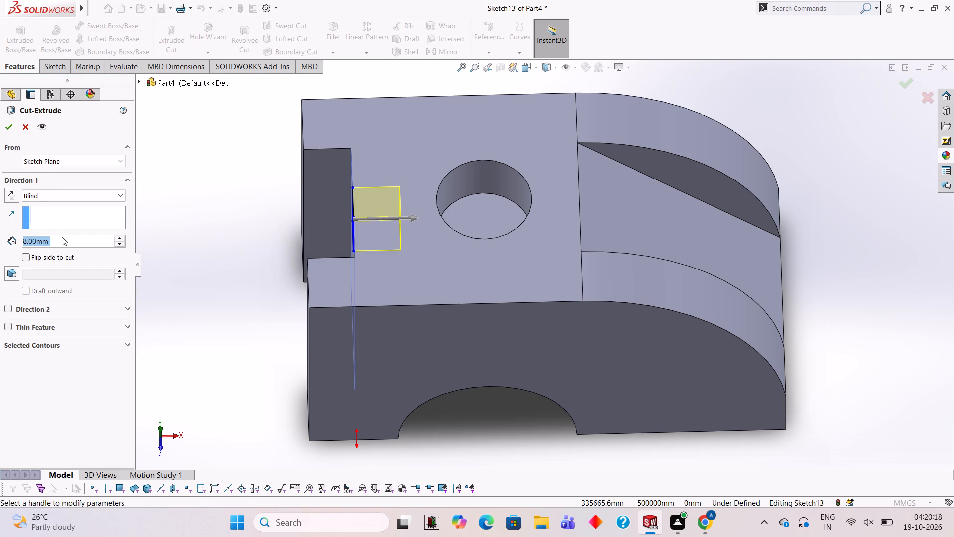
pyautogui.click(62, 237)
pyautogui.press('BackSpace')
pyautogui.press('BackSpace')
pyautogui.press('BackSpace')
pyautogui.press('BackSpace')
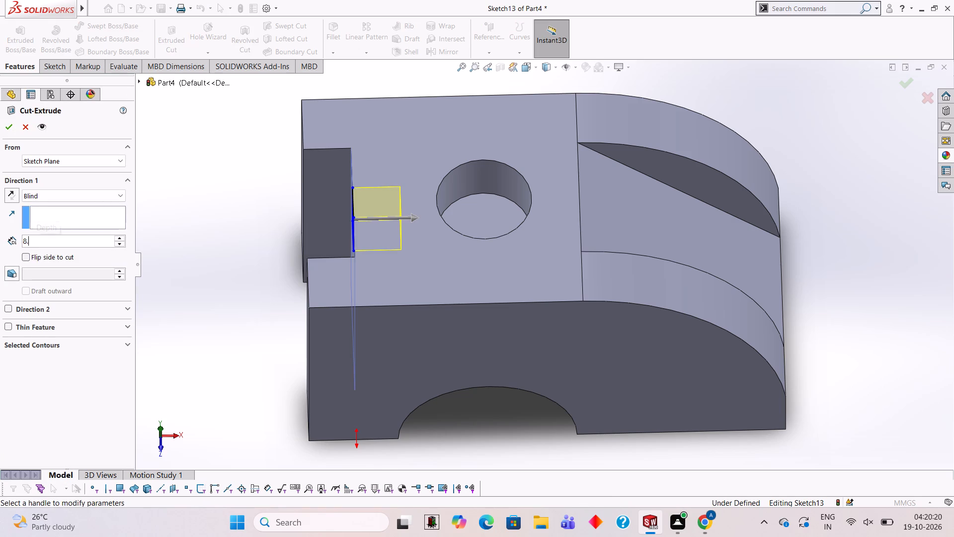
pyautogui.press('BackSpace')
pyautogui.press('BackSpace')
pyautogui.write('46')
pyautogui.press('Return')
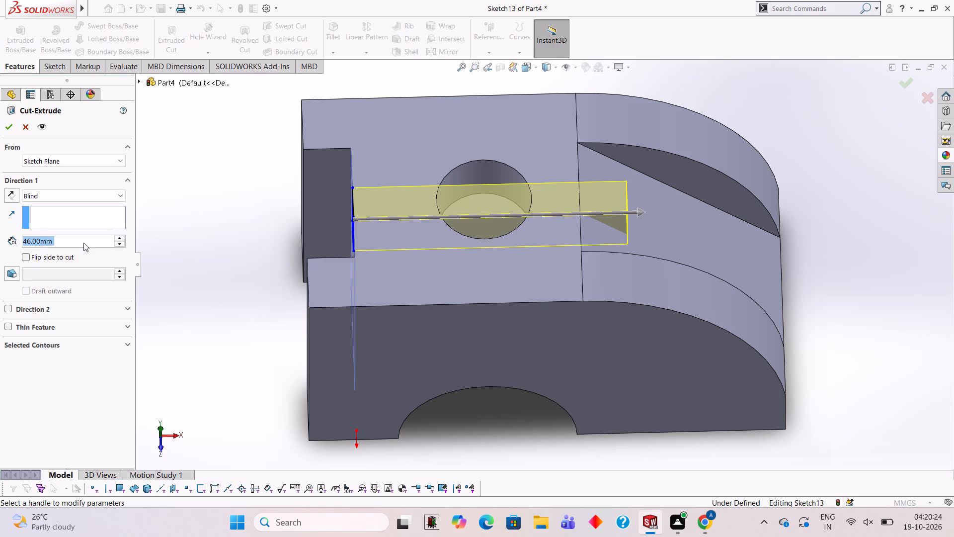
pyautogui.click(4, 134)
pyautogui.click(188, 174)
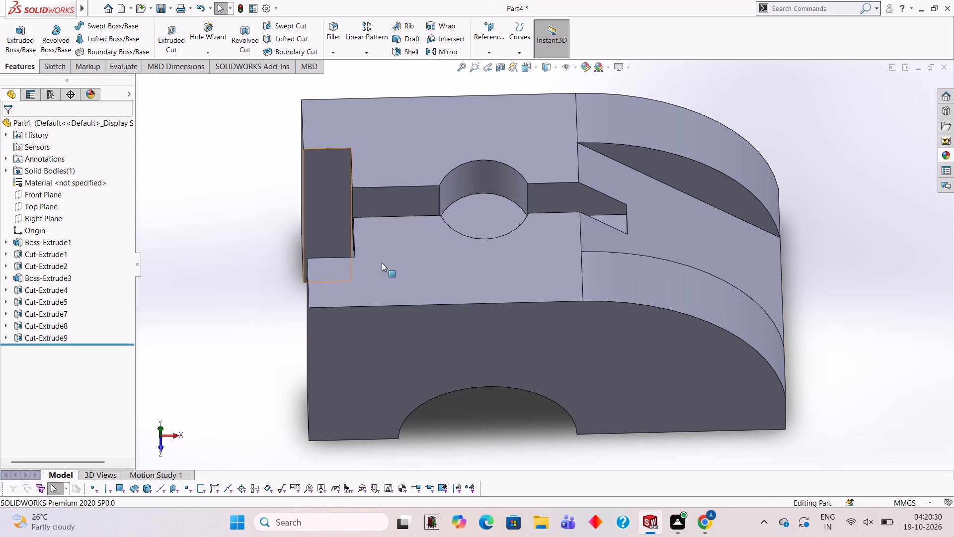
# Examine the groove running through the top hole into the sloped face from several angles.
pyautogui.scroll(1, 458, 248)
pyautogui.moveTo(501, 246); pyautogui.dragTo(468, 203, button='middle')
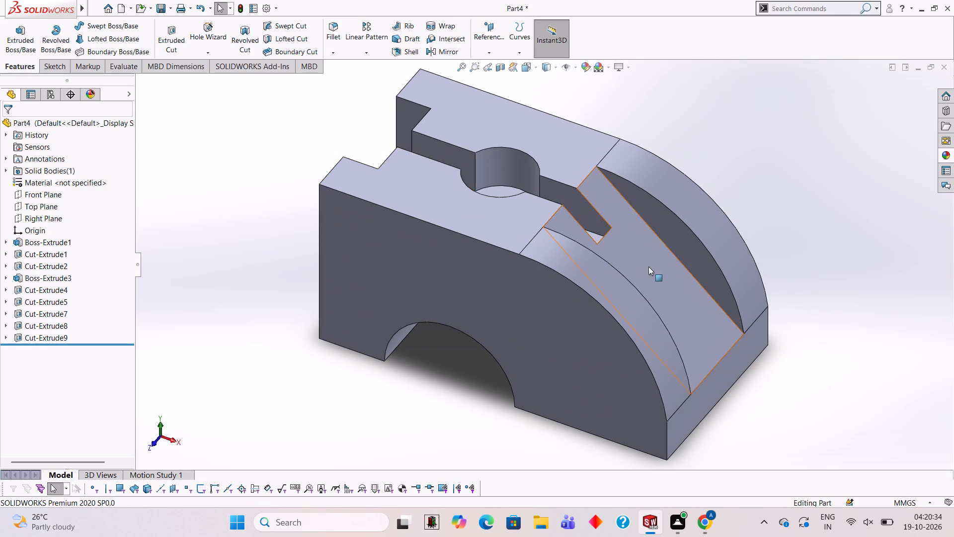
pyautogui.scroll(-2, 614, 207)
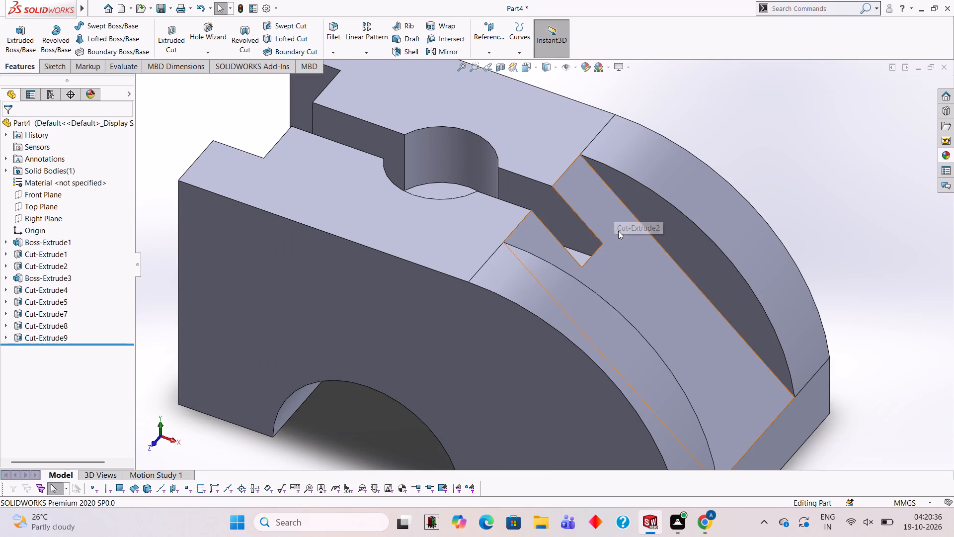
pyautogui.scroll(2, 429, 236)
pyautogui.scroll(-1, 439, 216)
pyautogui.scroll(-2, 501, 226)
pyautogui.scroll(3, 514, 212)
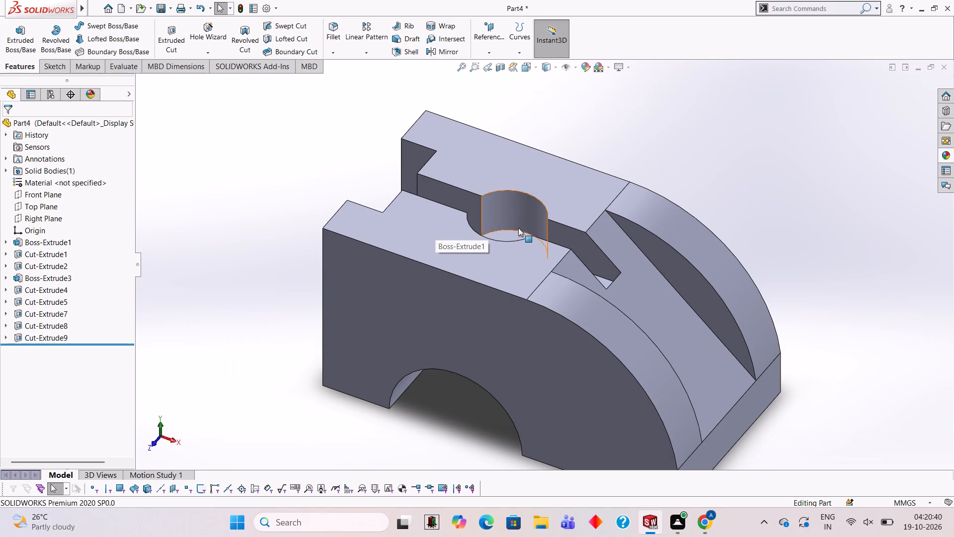
pyautogui.scroll(1, 519, 235)
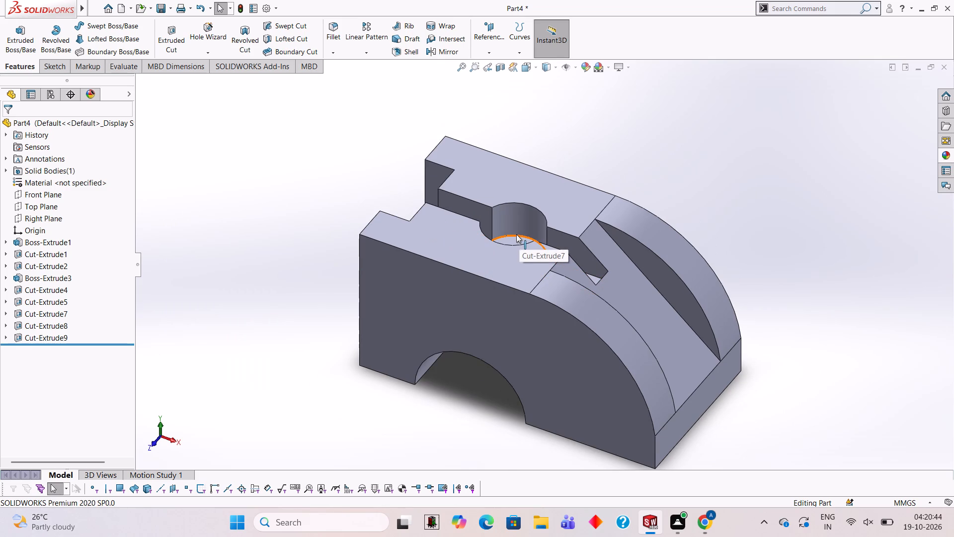
pyautogui.moveTo(583, 250); pyautogui.dragTo(572, 316, button='middle')
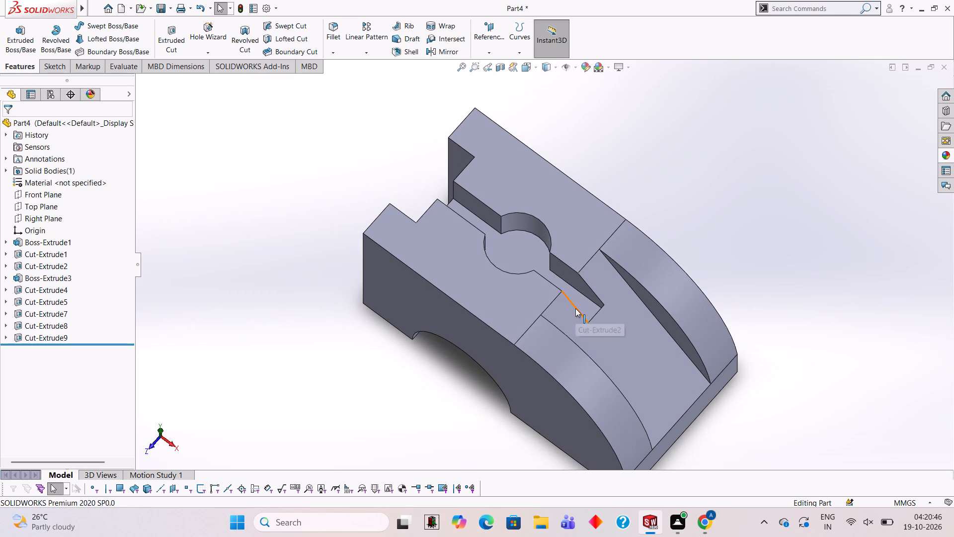
pyautogui.moveTo(648, 355); pyautogui.dragTo(656, 273, button='middle')
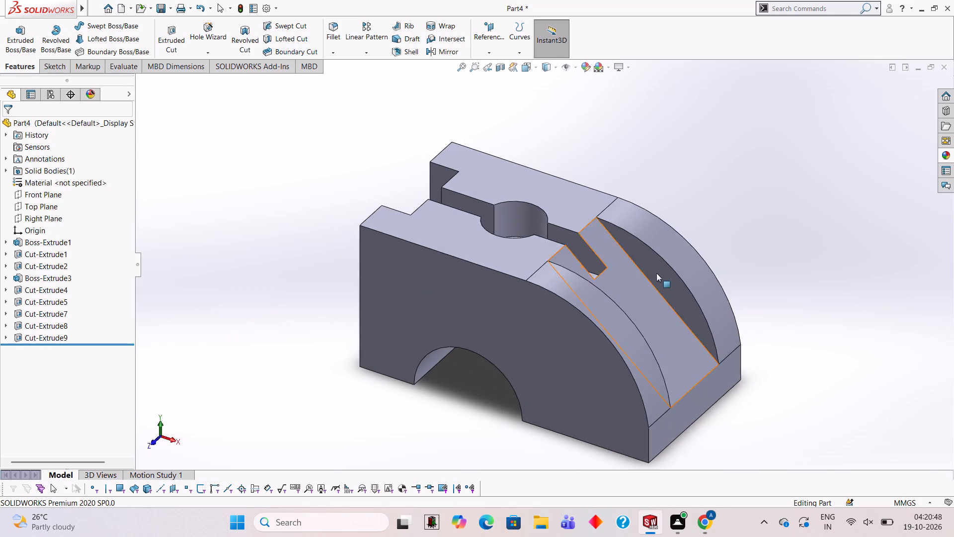
# On the floor of the top hole, sketch a 16 mm diameter circle concentric with the hole.
pyautogui.middleClick(550, 213)
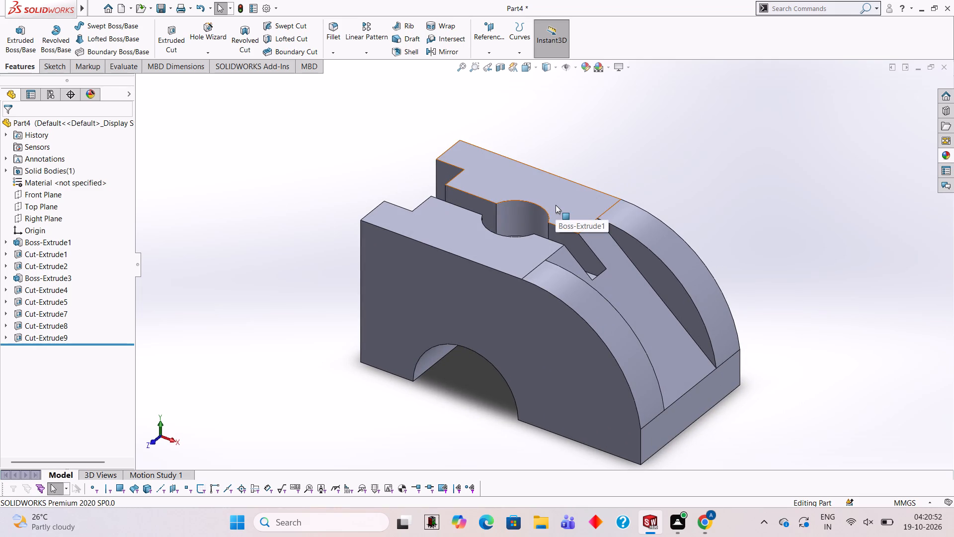
pyautogui.moveTo(560, 175); pyautogui.dragTo(574, 225, button='middle')
pyautogui.click(504, 248)
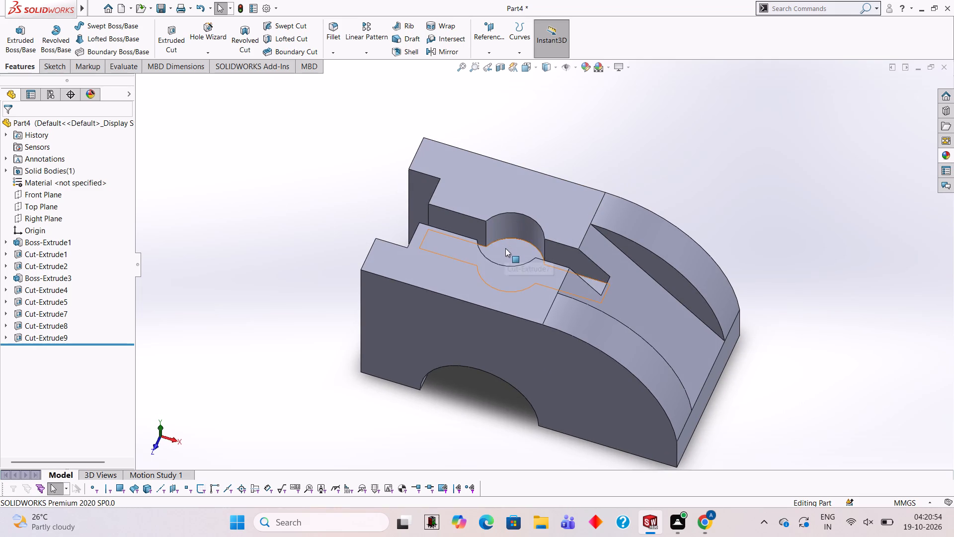
pyautogui.click(550, 223)
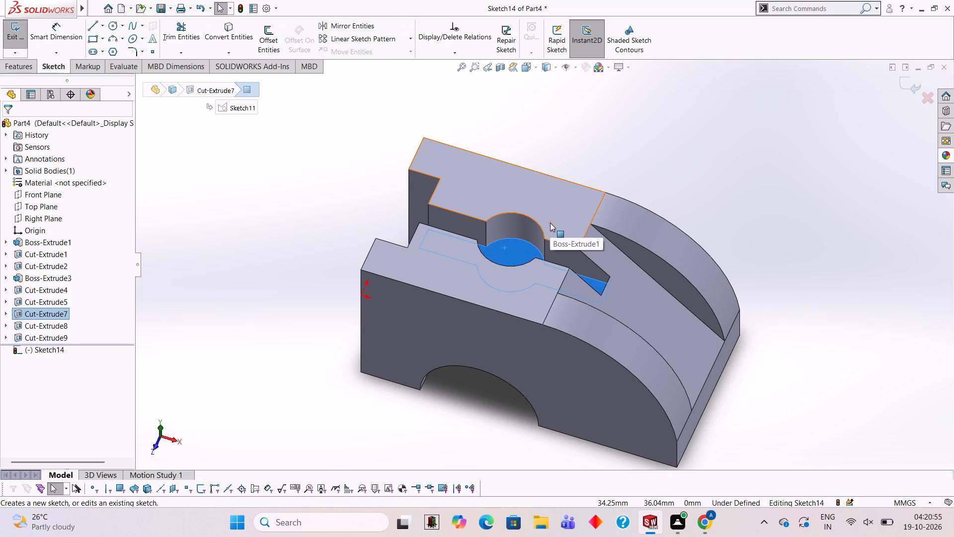
pyautogui.hotkey('ctrl', '8')
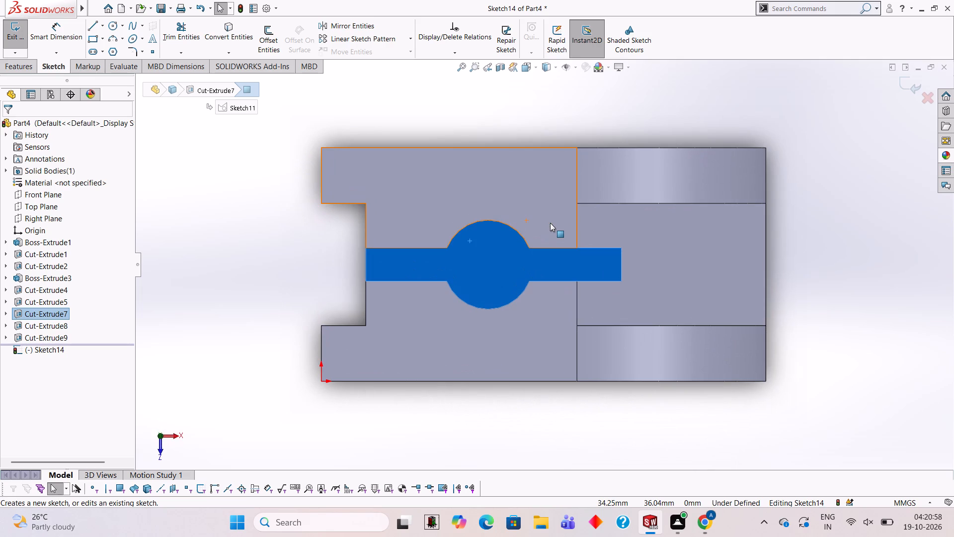
pyautogui.click(113, 25)
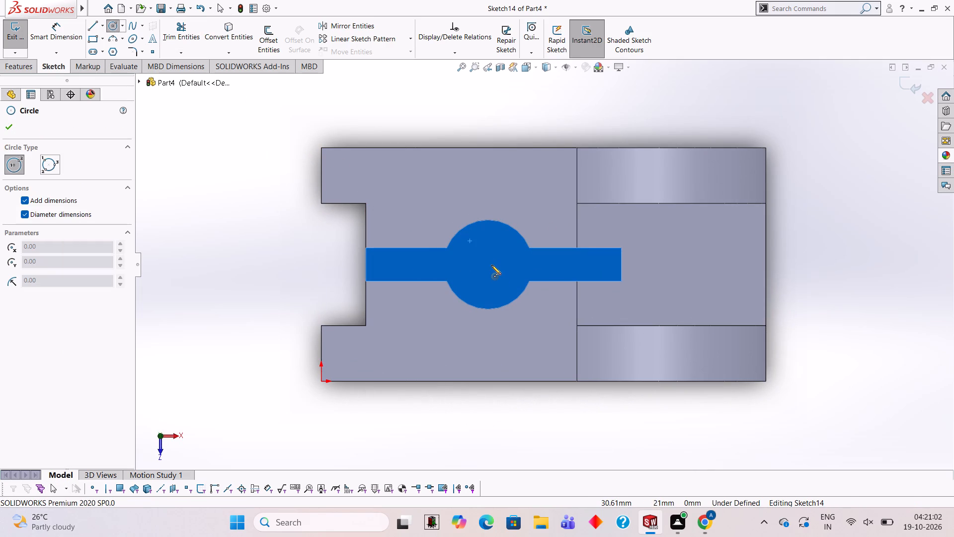
pyautogui.click(488, 264)
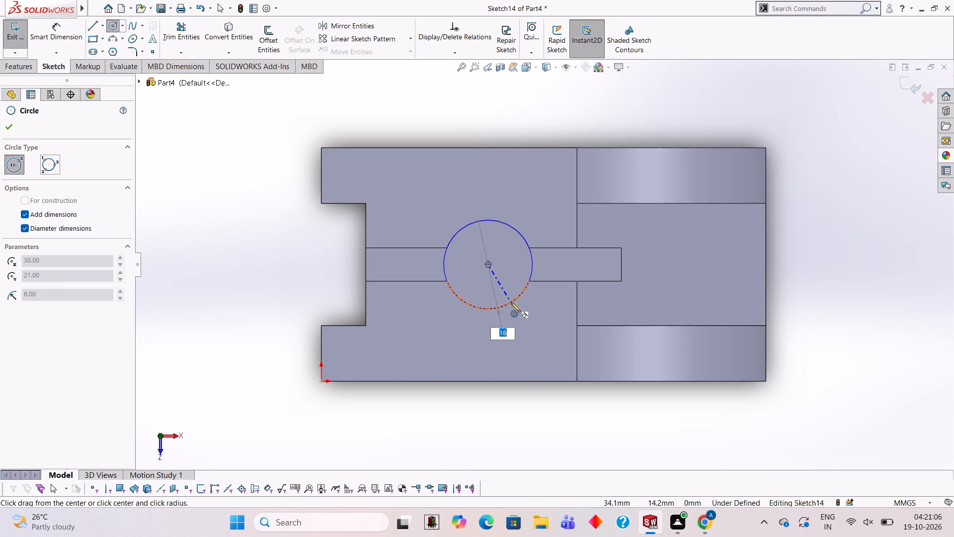
pyautogui.write('16')
pyautogui.press('Return')
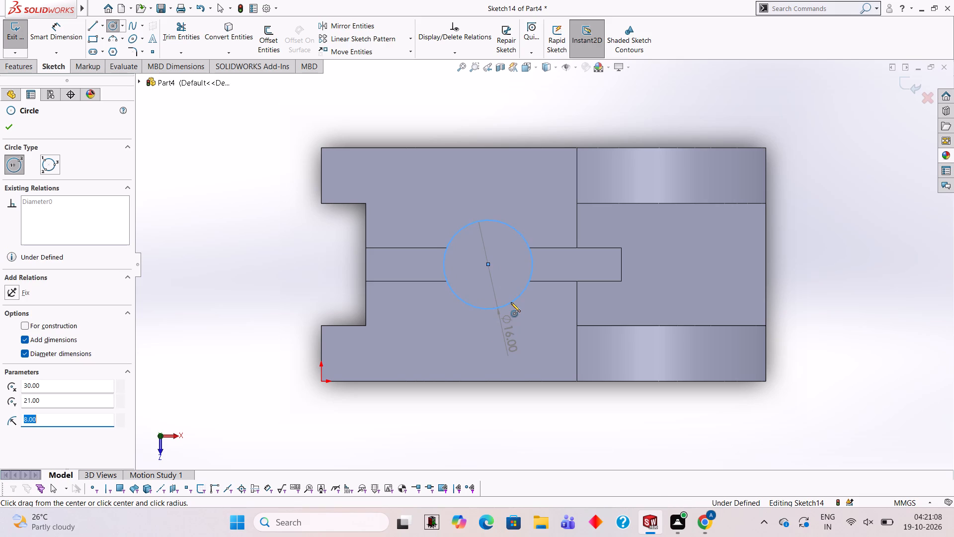
# Cut-extrude the 16 mm circle on the top hole's floor with a Blind depth of 46 mm.
pyautogui.click(29, 70)
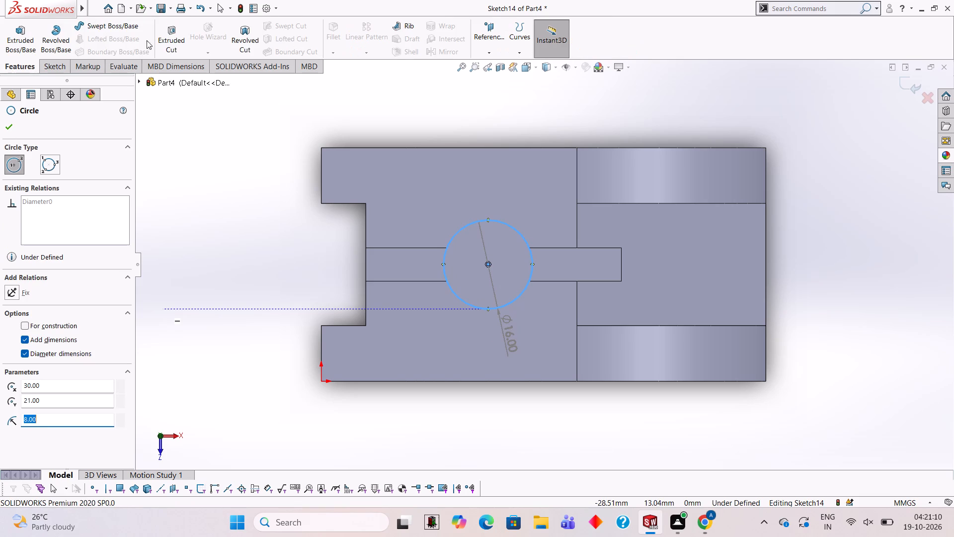
pyautogui.click(162, 38)
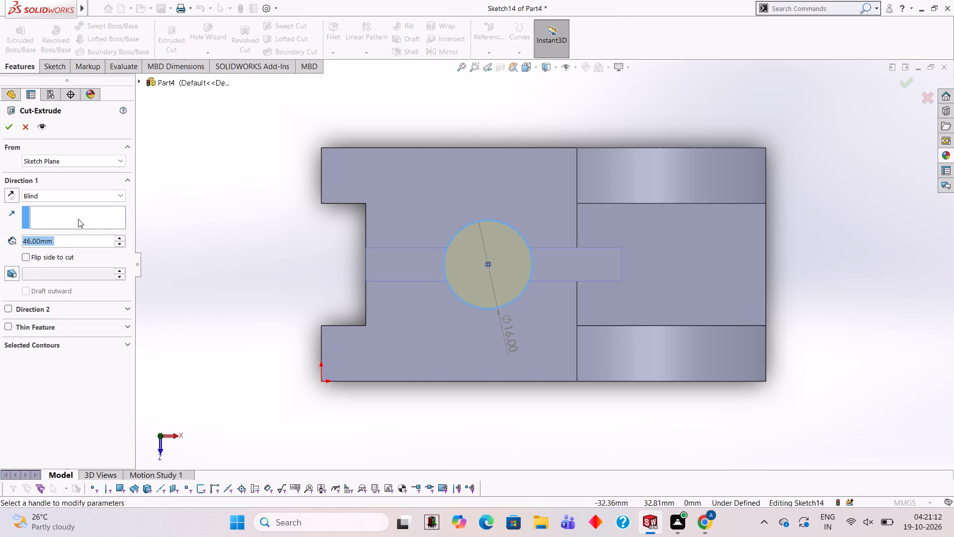
pyautogui.click(7, 125)
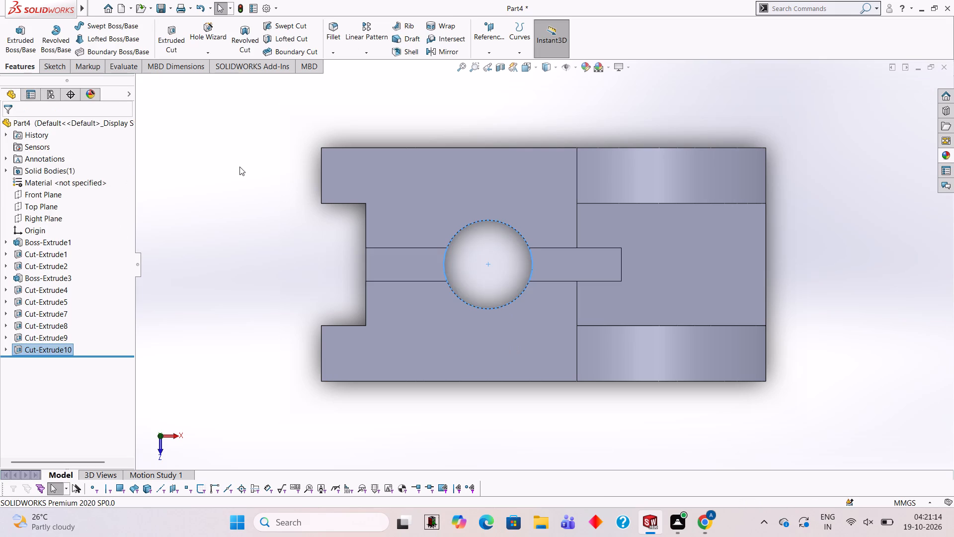
pyautogui.click(239, 167)
# Examine the part from several angles, checking the top hole, groove, sloped face and arched bottom cut.
pyautogui.scroll(2, 306, 235)
pyautogui.moveTo(299, 263); pyautogui.dragTo(292, 196, button='middle')
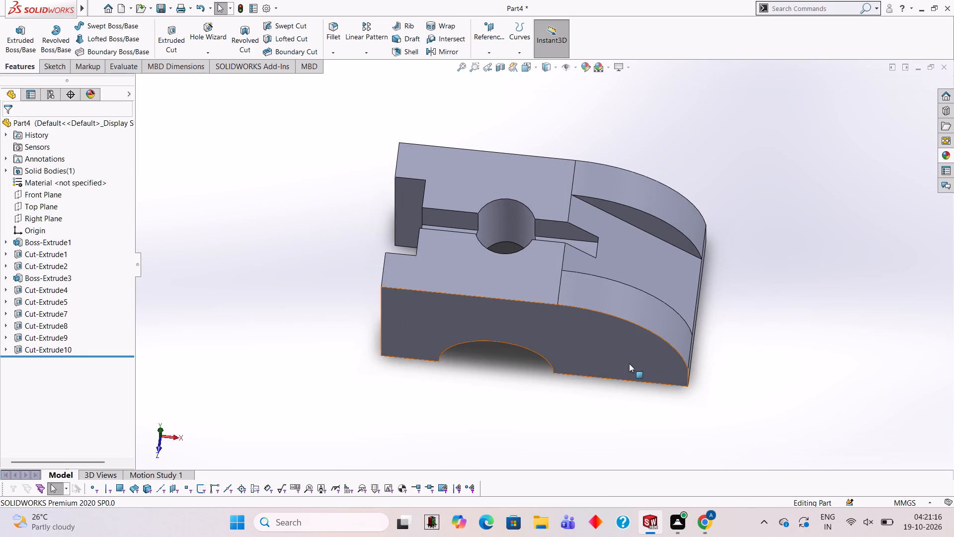
pyautogui.moveTo(611, 353); pyautogui.dragTo(578, 333, button='middle')
pyautogui.scroll(2, 574, 220)
pyautogui.scroll(-1, 574, 220)
pyautogui.moveTo(555, 234); pyautogui.dragTo(535, 212, button='middle')
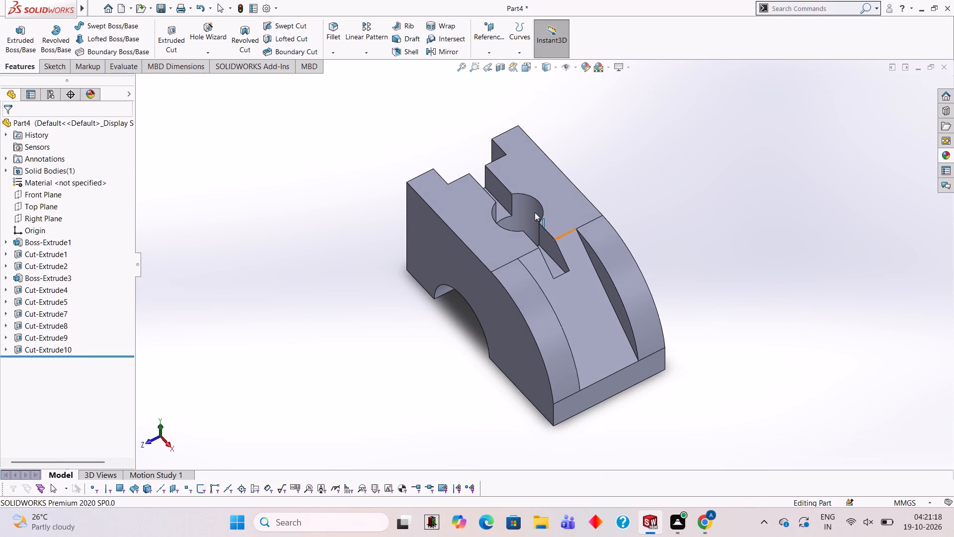
pyautogui.scroll(1, 597, 279)
pyautogui.moveTo(592, 276); pyautogui.dragTo(608, 285, button='middle')
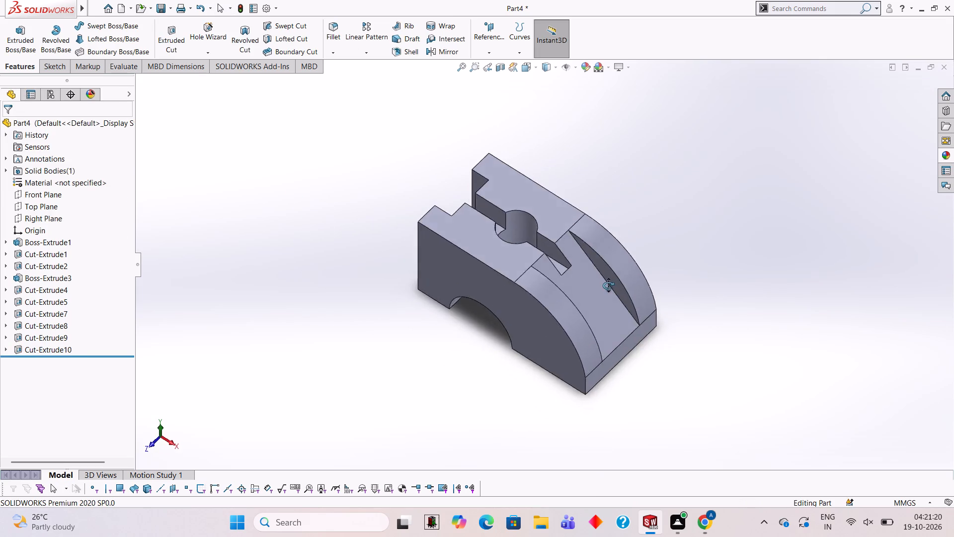
pyautogui.moveTo(608, 285); pyautogui.dragTo(587, 272, button='middle')
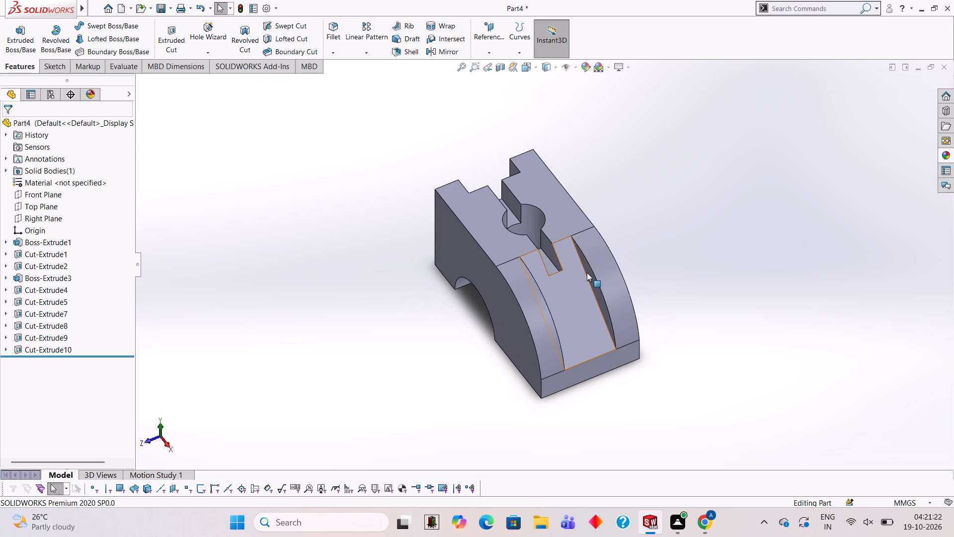
pyautogui.scroll(2, 575, 302)
pyautogui.scroll(-1, 575, 302)
pyautogui.moveTo(569, 298); pyautogui.dragTo(575, 193, button='middle')
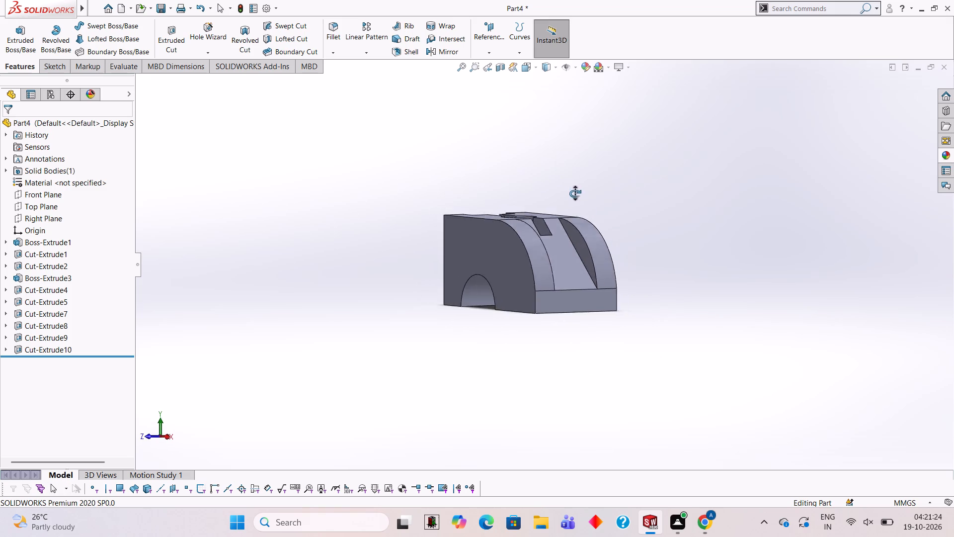
pyautogui.moveTo(575, 193); pyautogui.dragTo(610, 229, button='middle')
pyautogui.scroll(-3, 506, 284)
pyautogui.scroll(1, 579, 230)
pyautogui.moveTo(570, 225); pyautogui.dragTo(566, 252, button='middle')
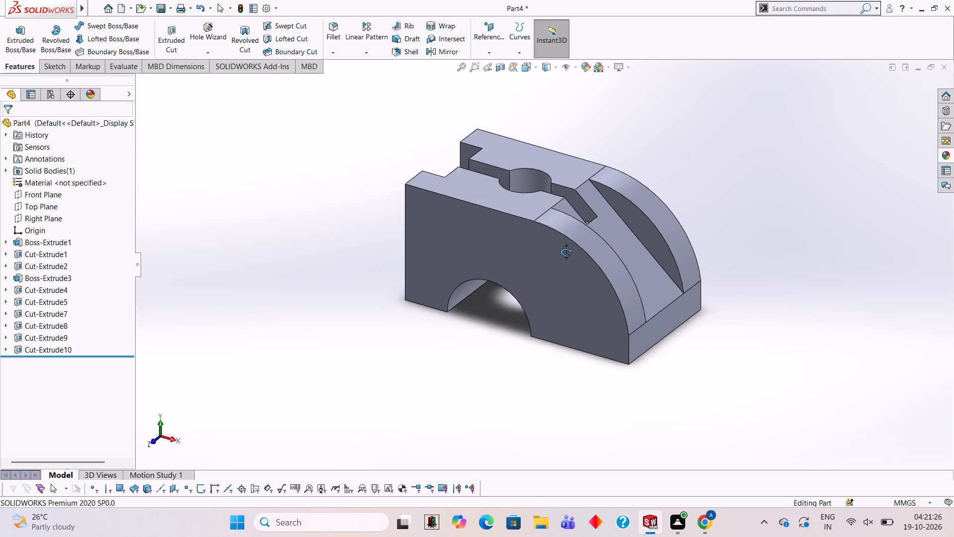
pyautogui.moveTo(566, 252); pyautogui.dragTo(567, 253, button='middle')
pyautogui.scroll(-2, 560, 227)
pyautogui.scroll(1, 667, 227)
pyautogui.scroll(-1, 667, 227)
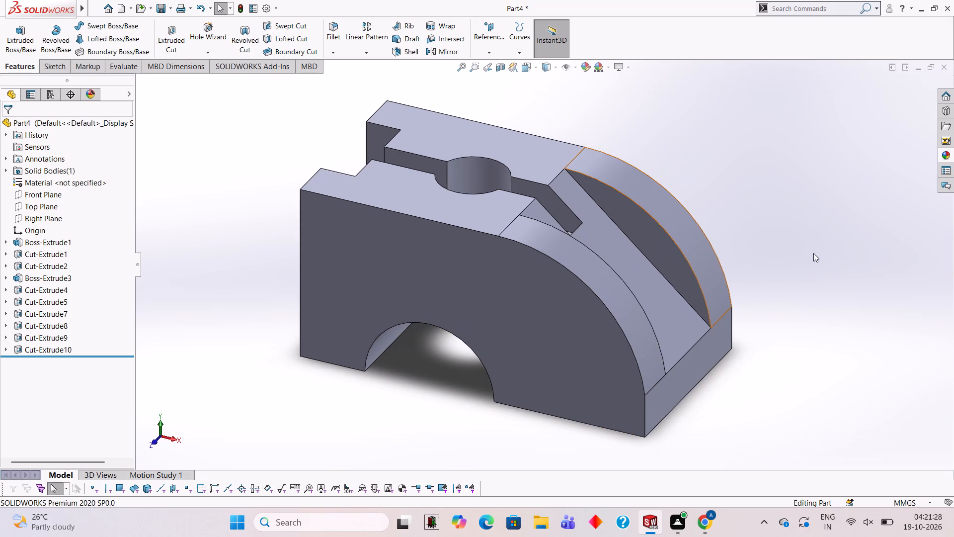
# Apply the Blue LED appearance from the Lights category to the whole body.
pyautogui.click(949, 152)
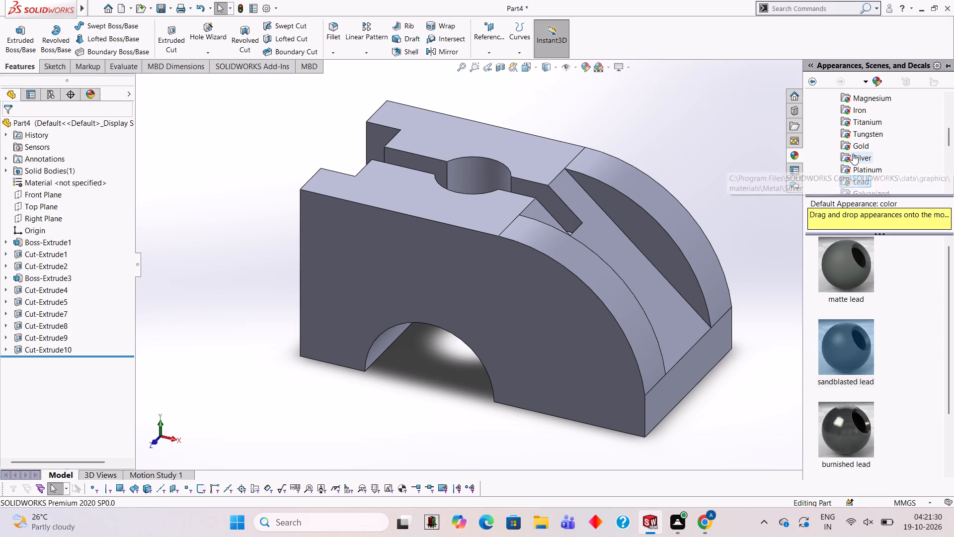
pyautogui.click(853, 154)
pyautogui.scroll(6, 865, 125)
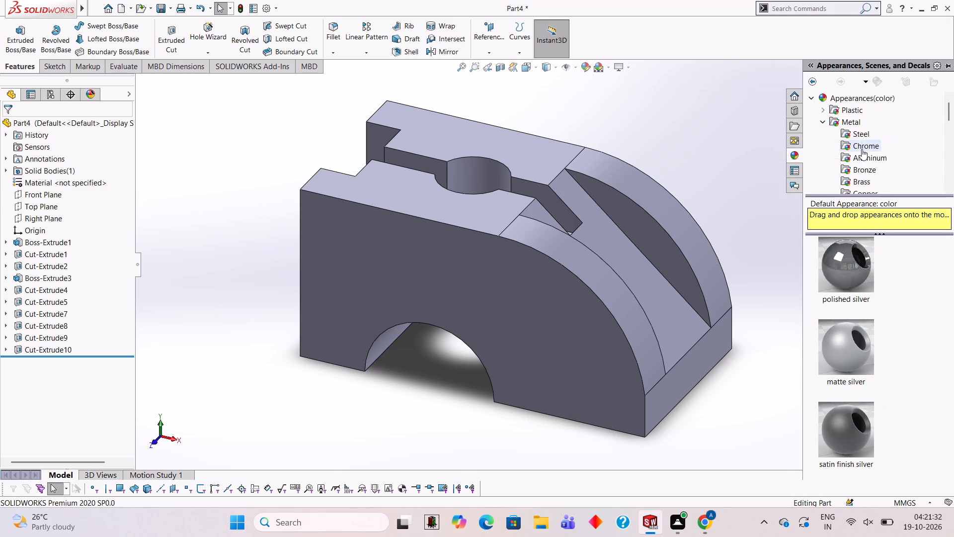
pyautogui.scroll(3, 858, 125)
pyautogui.scroll(-2, 864, 165)
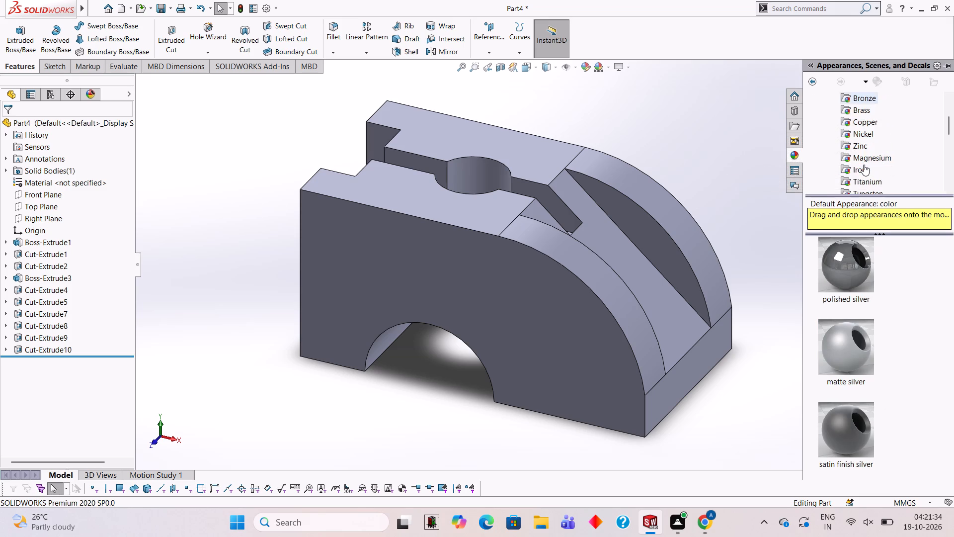
pyautogui.scroll(-2, 864, 165)
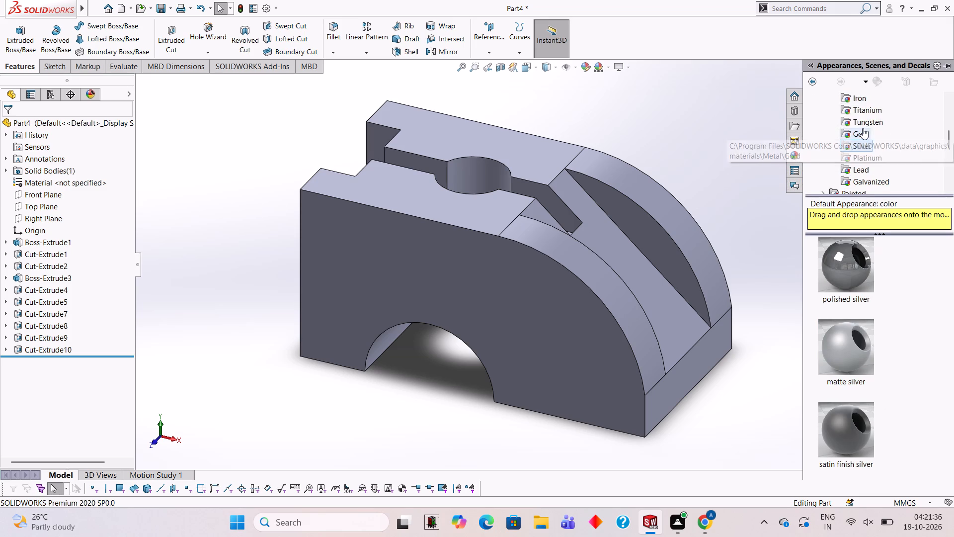
pyautogui.scroll(8, 863, 128)
pyautogui.scroll(-6, 863, 128)
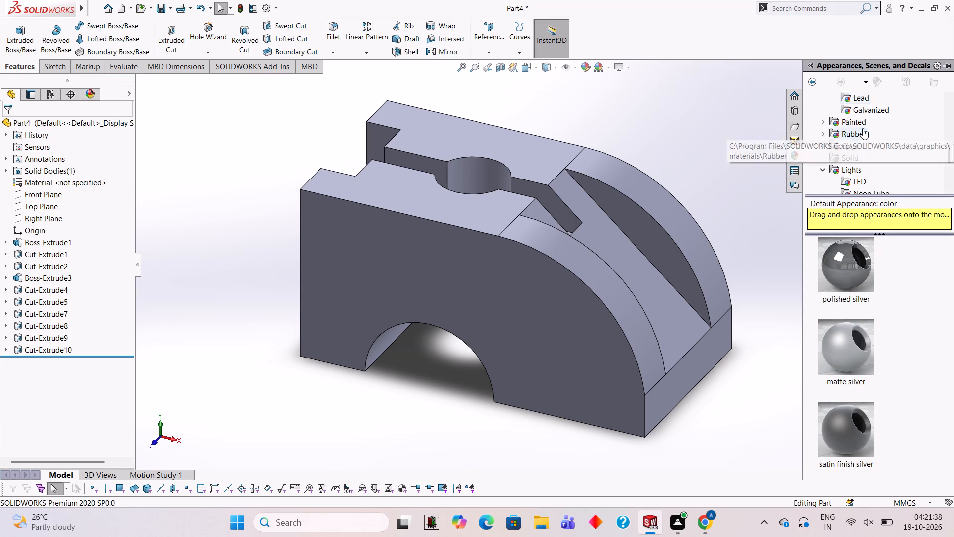
pyautogui.scroll(-1, 854, 157)
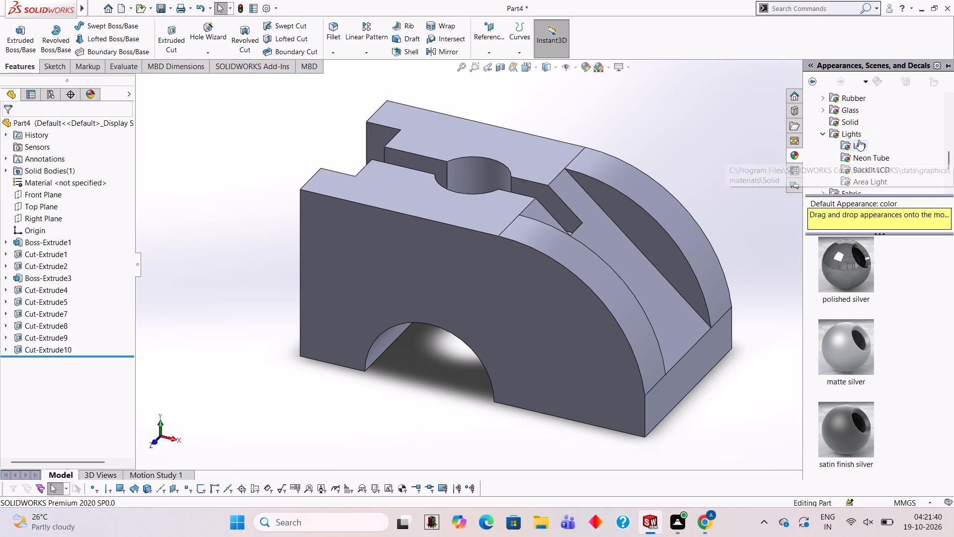
pyautogui.click(859, 140)
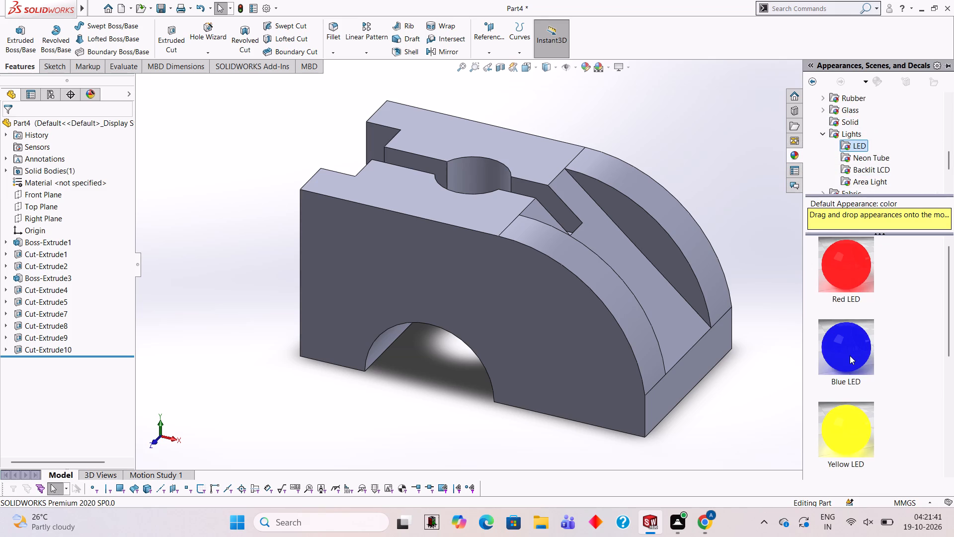
pyautogui.moveTo(850, 356); pyautogui.dragTo(498, 276)
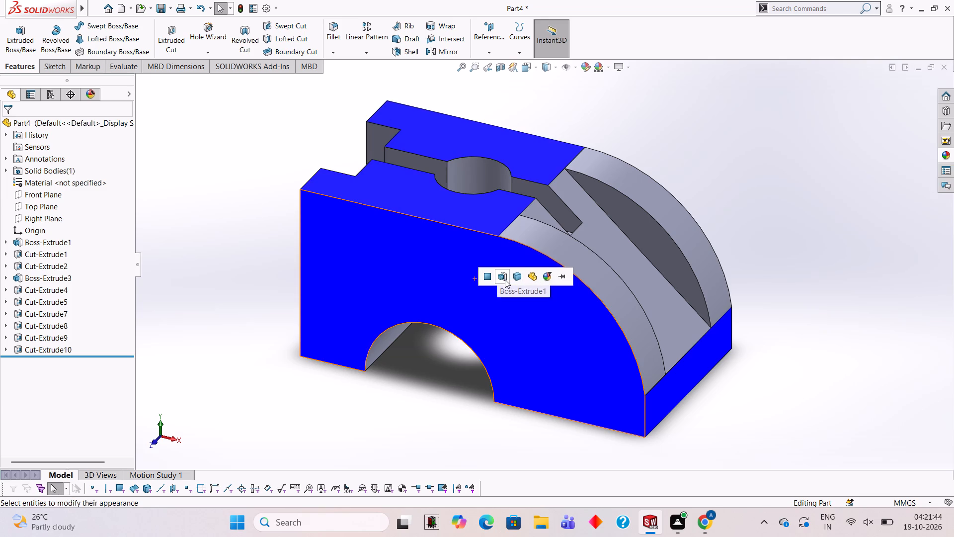
pyautogui.click(518, 277)
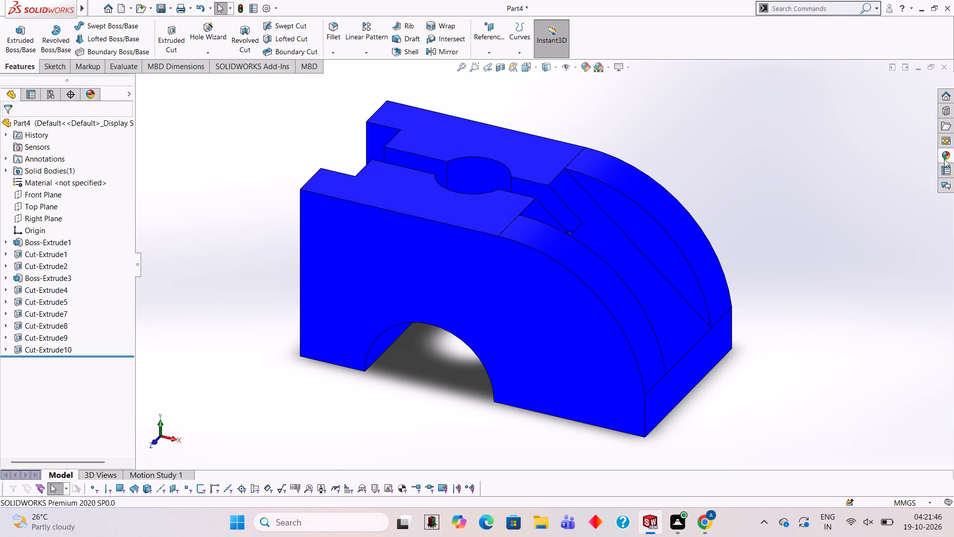
# Apply the Red LED appearance to the sloped face only.
pyautogui.click(946, 154)
pyautogui.moveTo(841, 265); pyautogui.dragTo(615, 236)
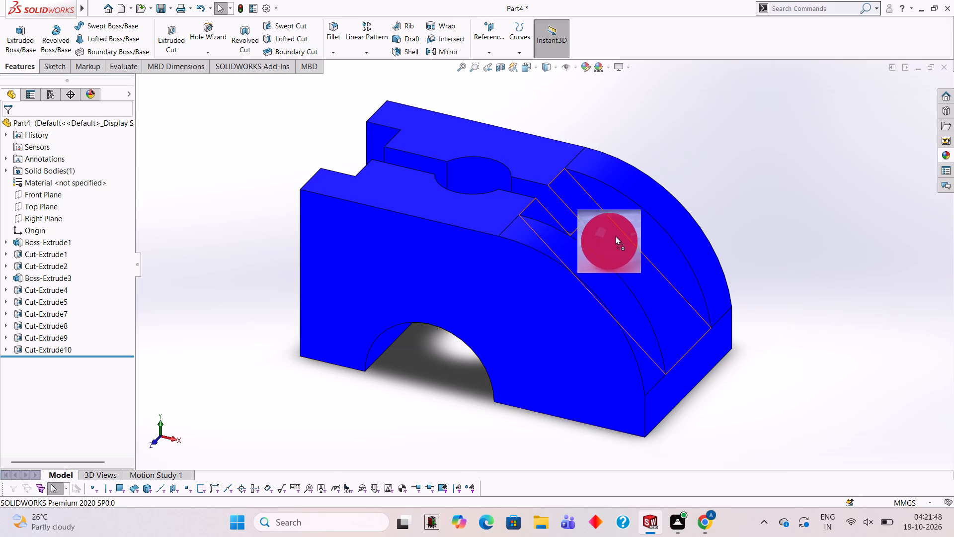
pyautogui.moveTo(615, 236); pyautogui.dragTo(621, 236)
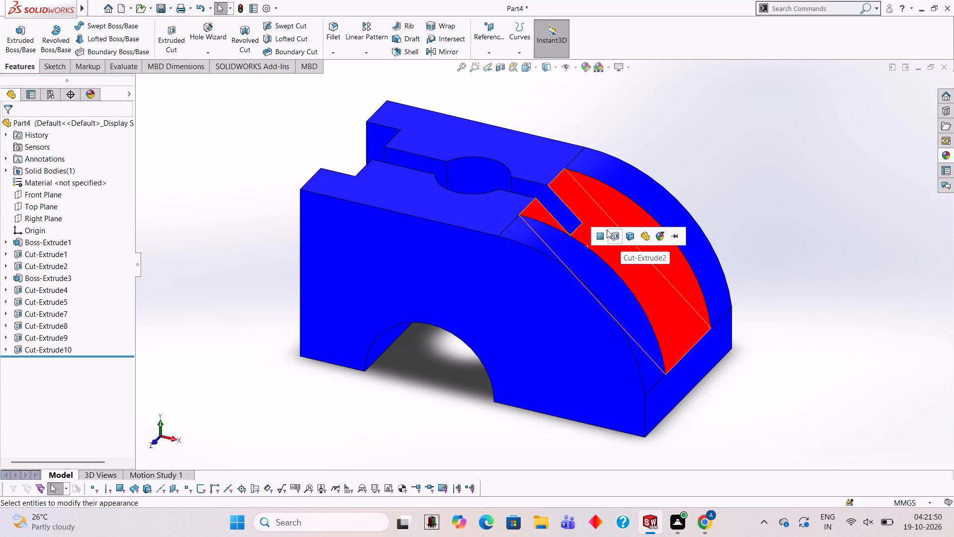
pyautogui.click(600, 234)
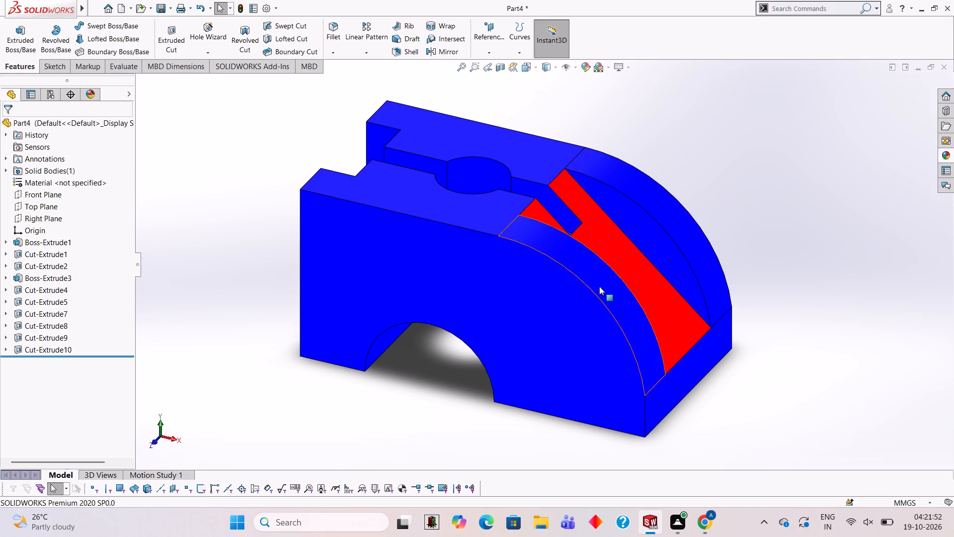
# Apply the Yellow LED appearance to the top hole (Cut-Extrude7).
pyautogui.click(946, 151)
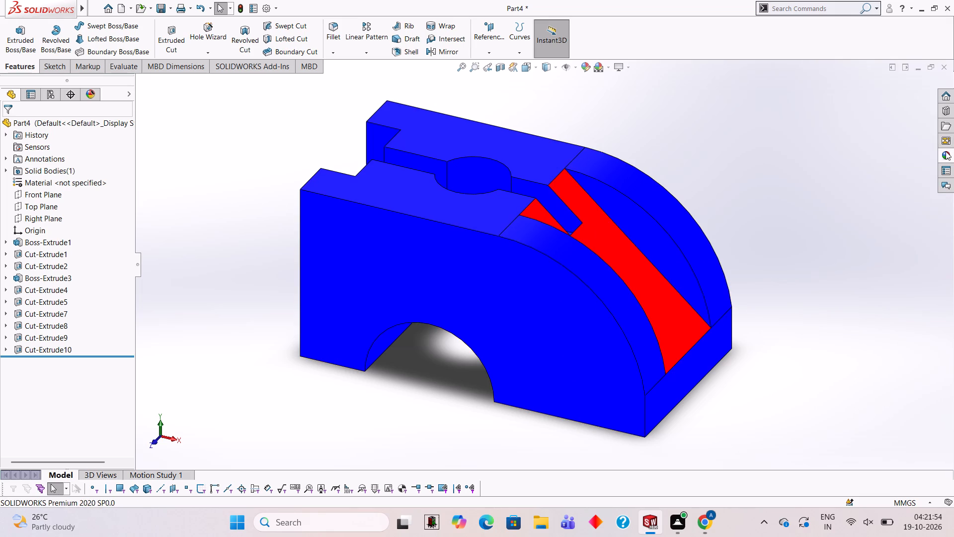
pyautogui.moveTo(845, 419); pyautogui.dragTo(486, 151)
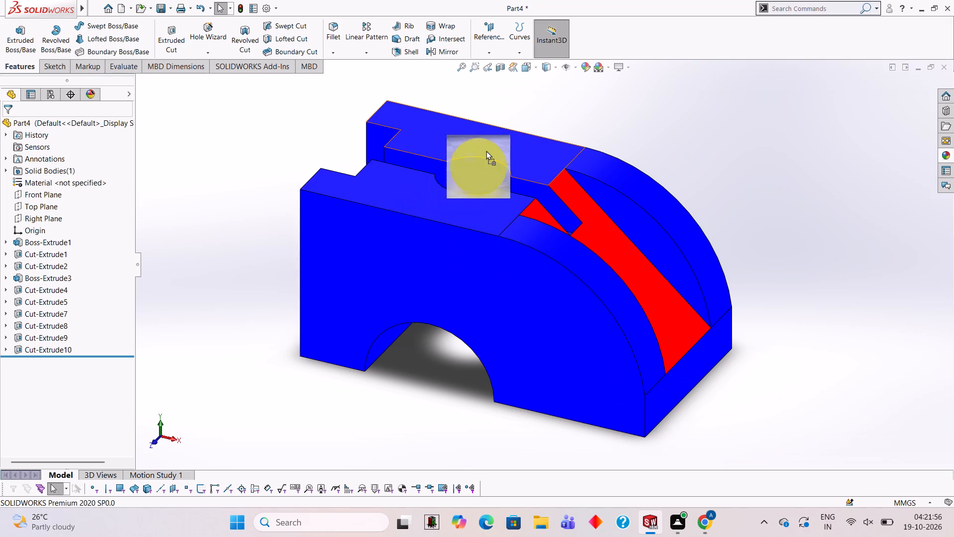
pyautogui.moveTo(486, 151); pyautogui.dragTo(479, 166)
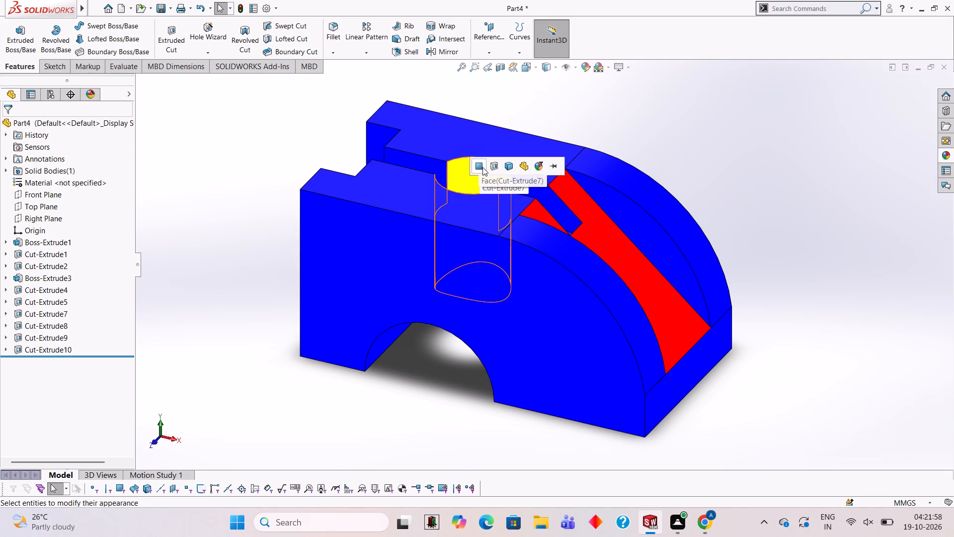
pyautogui.click(487, 169)
# Apply the Green LED appearance to the curved rib's inner side wall beside the red sloped face.
pyautogui.moveTo(554, 160); pyautogui.dragTo(545, 238, button='middle')
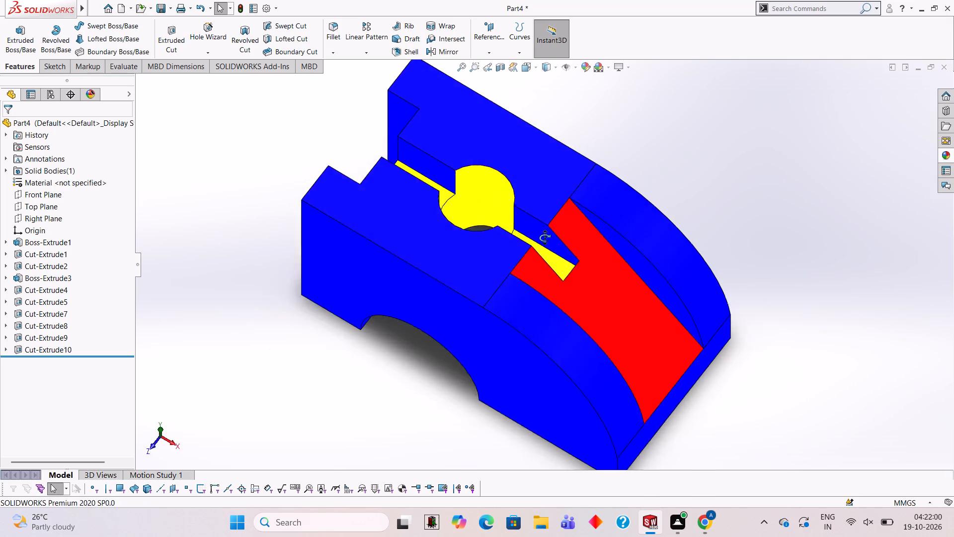
pyautogui.moveTo(545, 238); pyautogui.dragTo(547, 170, button='middle')
pyautogui.scroll(-1, 547, 240)
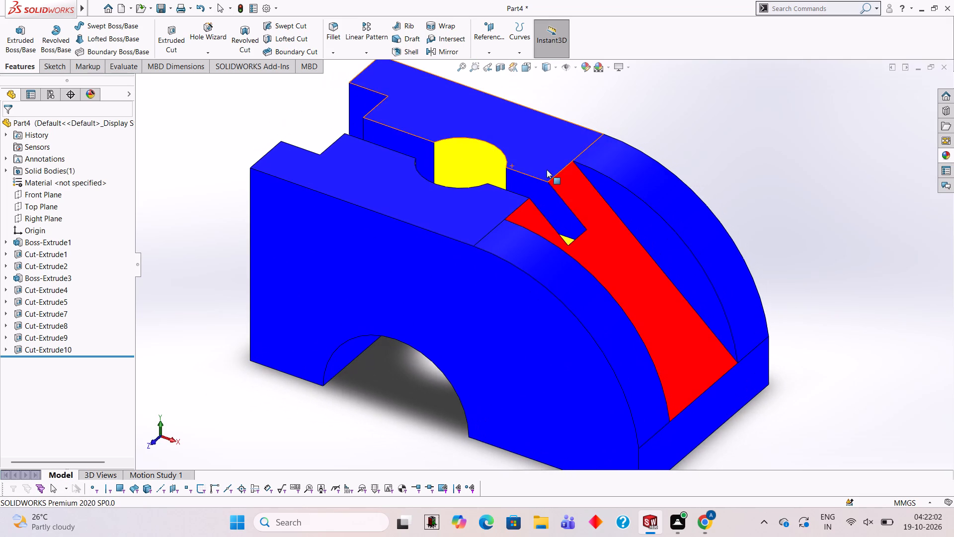
pyautogui.scroll(-1, 531, 204)
pyautogui.click(949, 155)
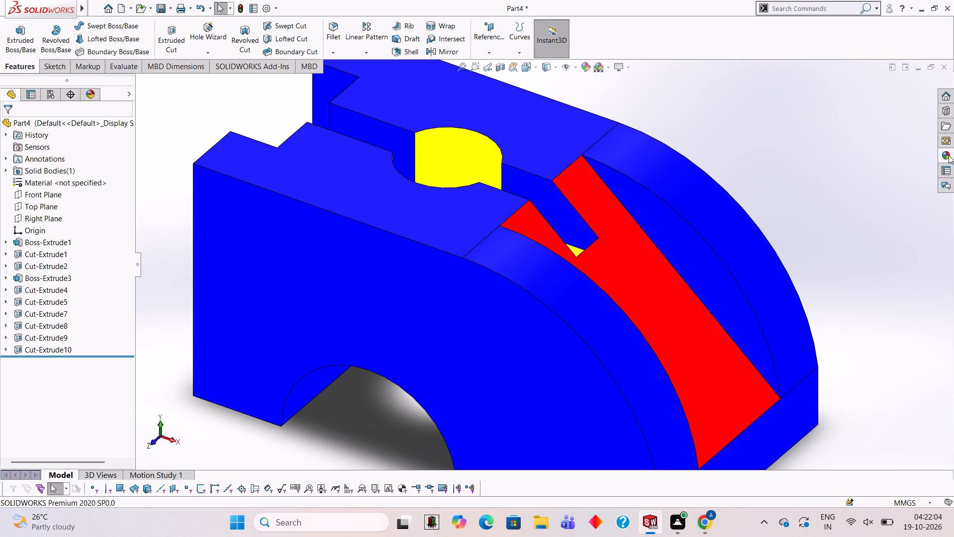
pyautogui.scroll(-1, 827, 309)
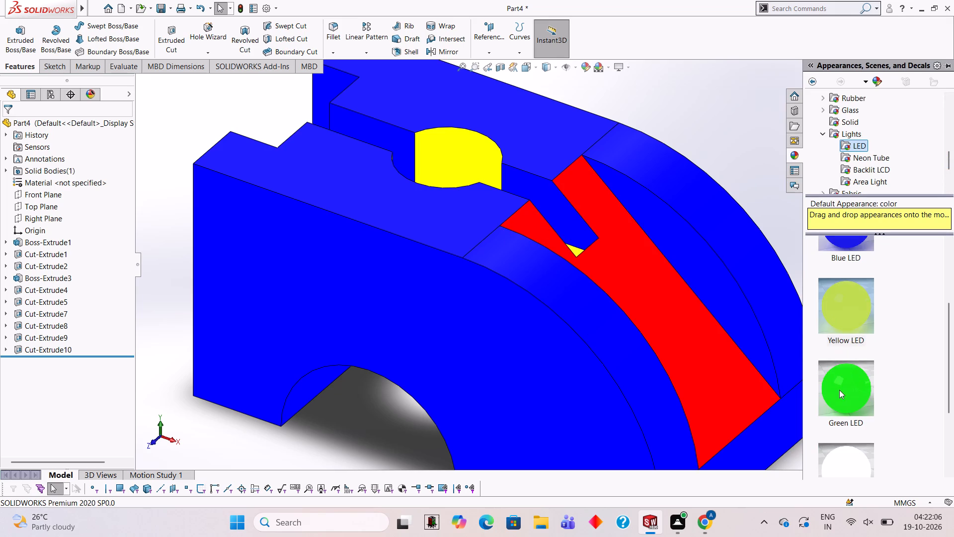
pyautogui.moveTo(839, 390); pyautogui.dragTo(695, 260)
pyautogui.click(695, 260)
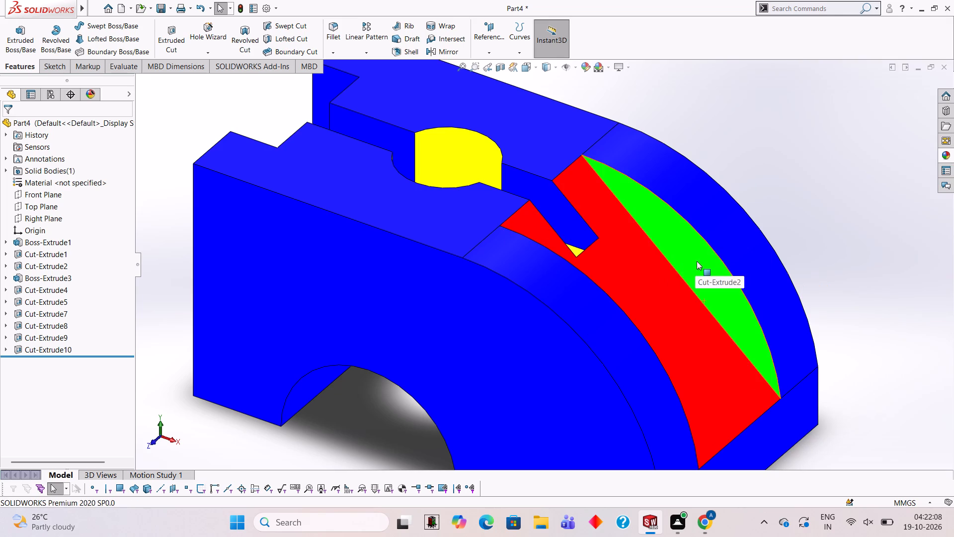
# Apply the Green LED appearance to the side walls of the groove running through the top hole.
pyautogui.click(947, 160)
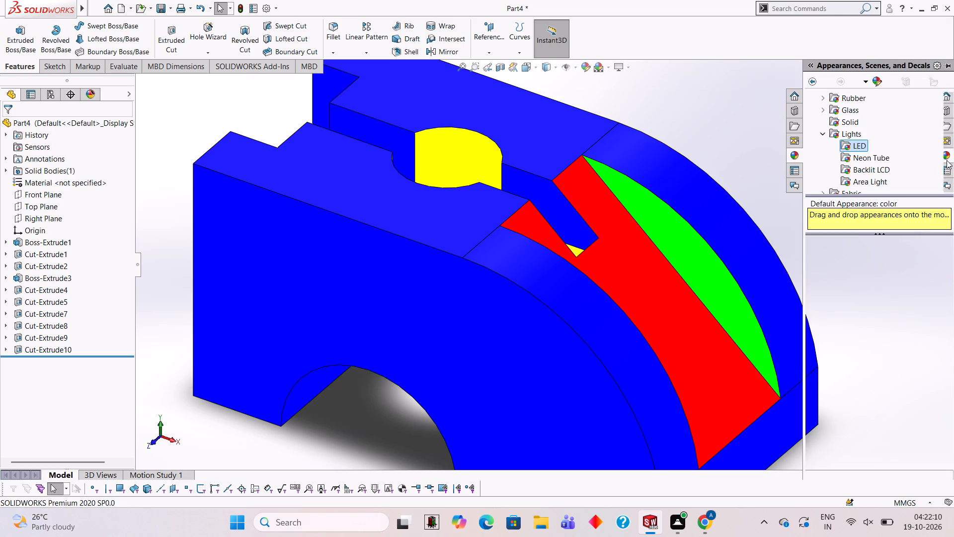
pyautogui.moveTo(839, 372); pyautogui.dragTo(550, 195)
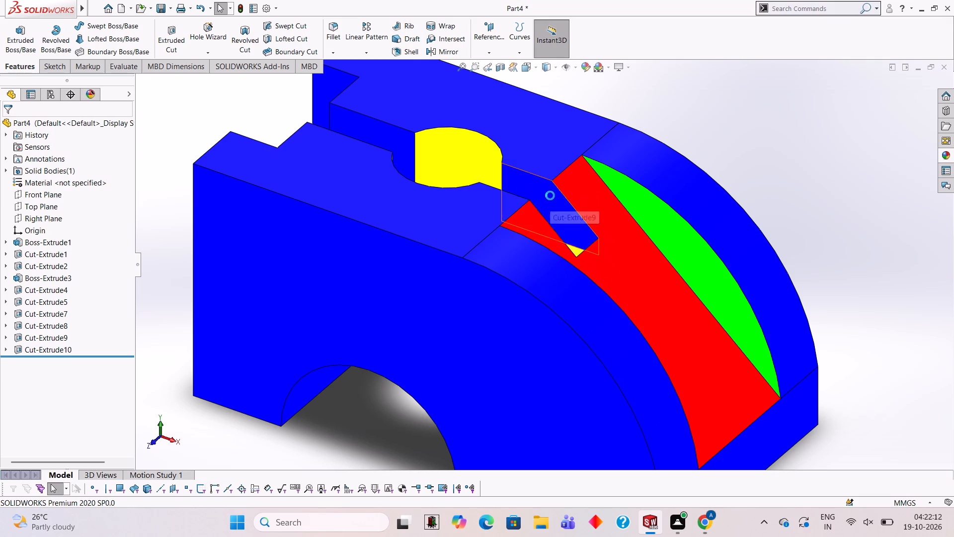
pyautogui.click(550, 195)
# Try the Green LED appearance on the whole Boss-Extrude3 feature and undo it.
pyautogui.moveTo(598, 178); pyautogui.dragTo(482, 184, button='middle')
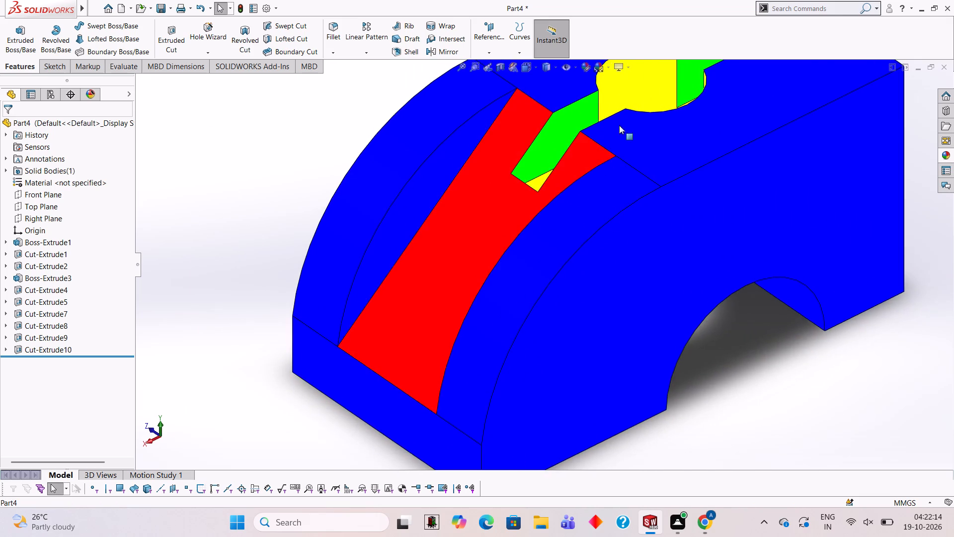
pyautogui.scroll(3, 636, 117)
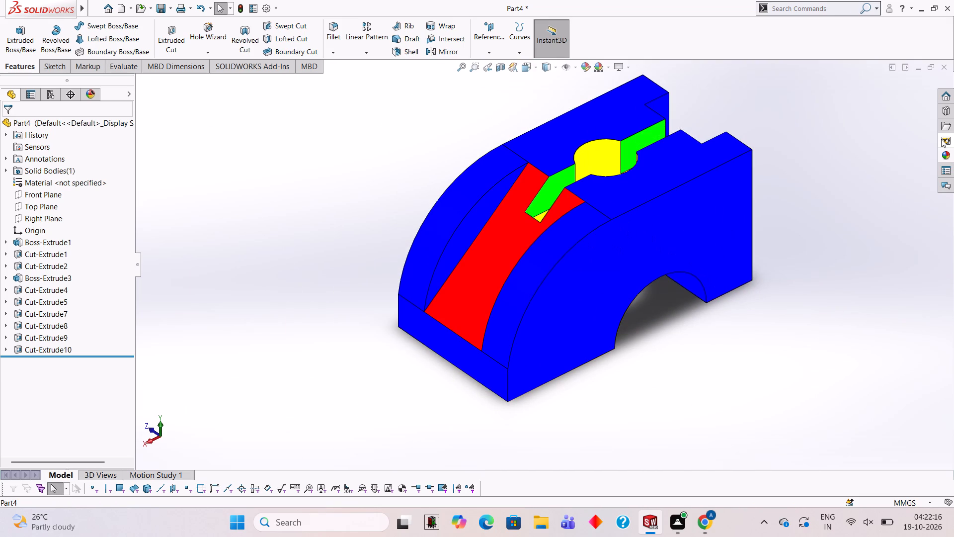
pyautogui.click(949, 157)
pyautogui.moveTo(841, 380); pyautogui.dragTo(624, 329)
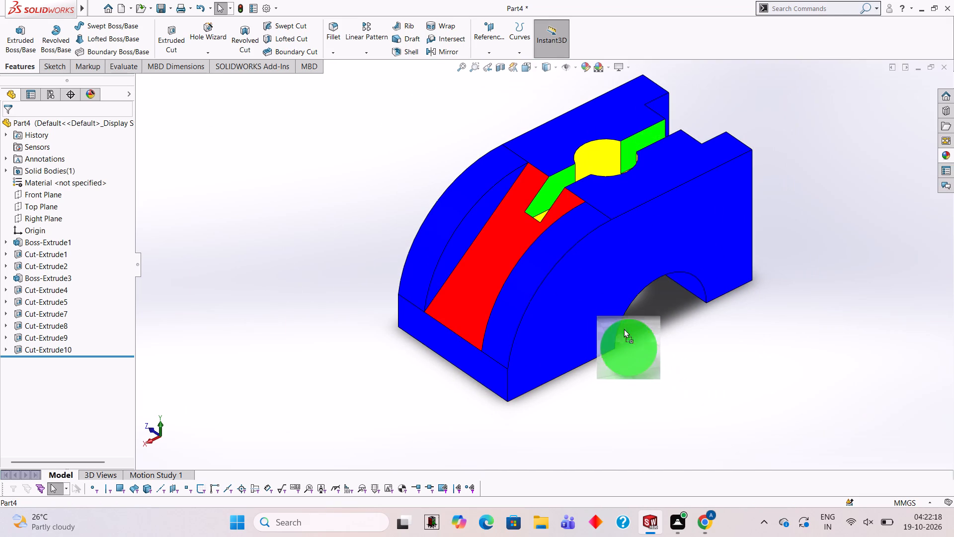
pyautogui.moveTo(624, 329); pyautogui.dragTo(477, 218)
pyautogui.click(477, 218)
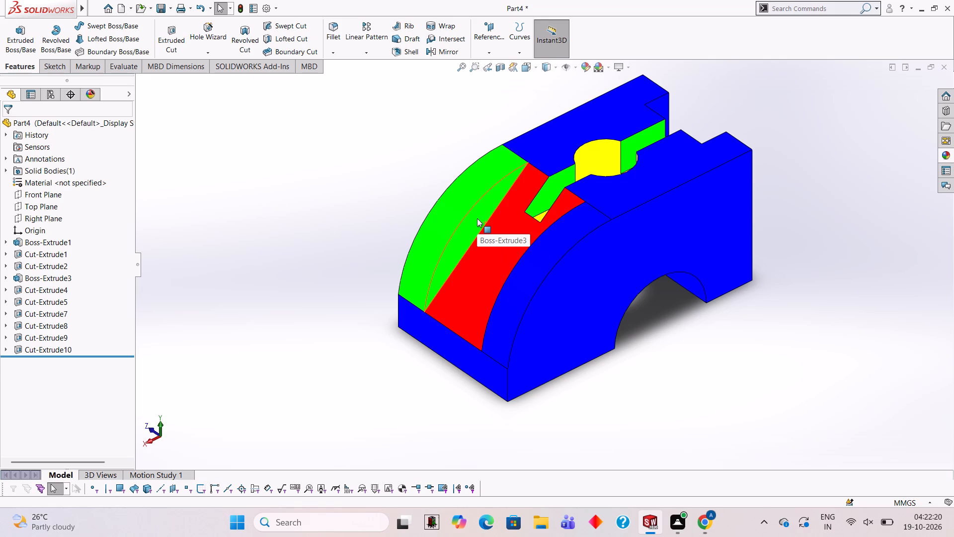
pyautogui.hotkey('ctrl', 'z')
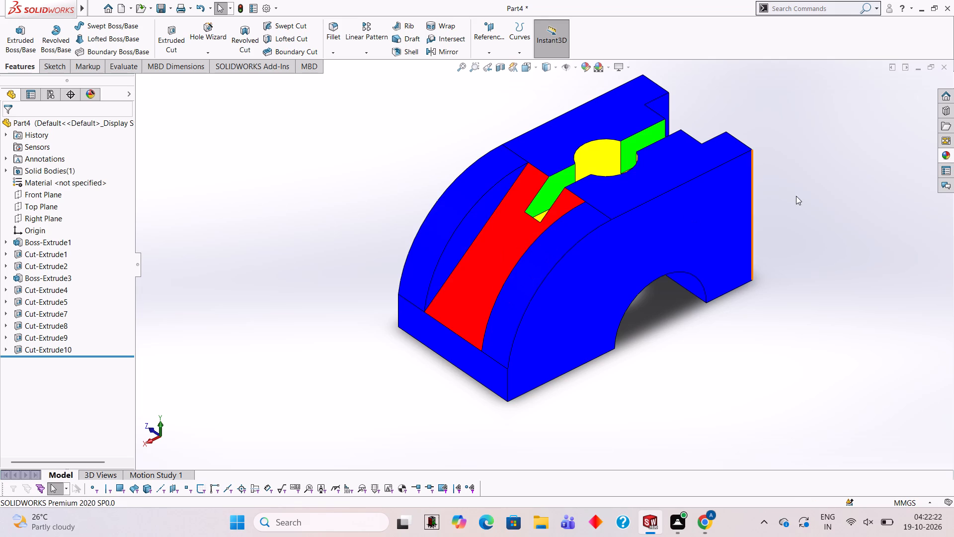
# Apply the Green LED appearance to only the remaining blue inner side wall of Boss-Extrude3 beside the red sloped face.
pyautogui.click(945, 156)
pyautogui.moveTo(855, 368); pyautogui.dragTo(610, 300)
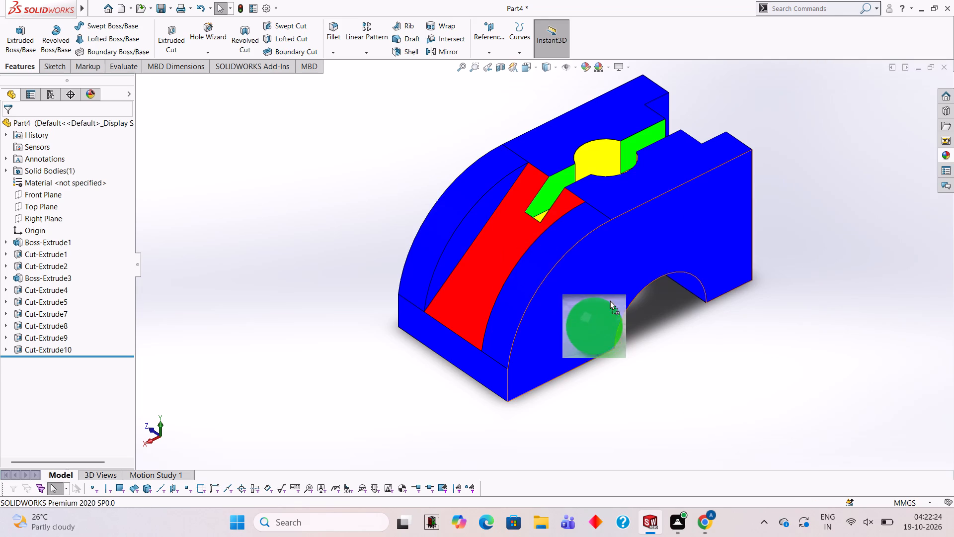
pyautogui.moveTo(610, 300); pyautogui.dragTo(471, 231)
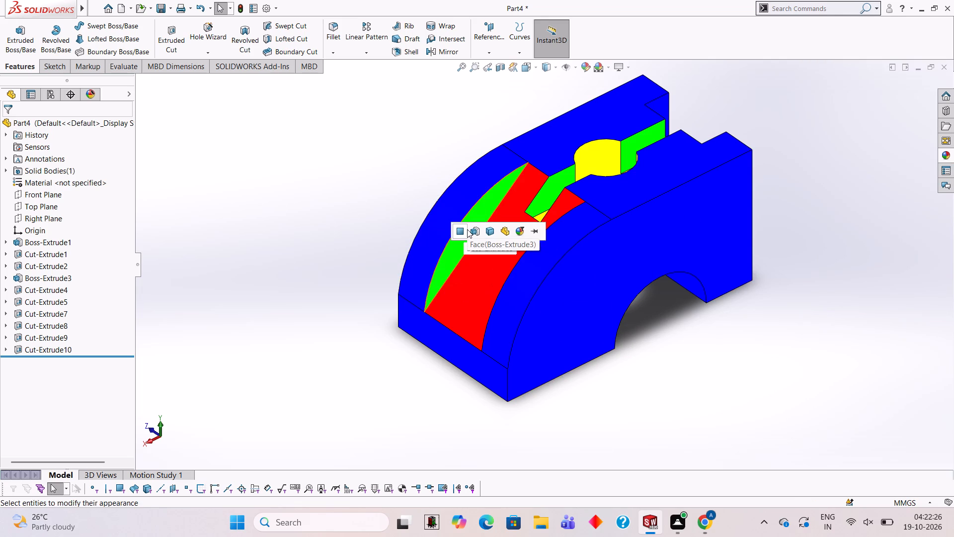
pyautogui.click(467, 229)
# Apply the Green LED appearance to the semicircular cutout through the block's base (Cut-Extrude5).
pyautogui.scroll(2, 597, 218)
pyautogui.scroll(-4, 629, 209)
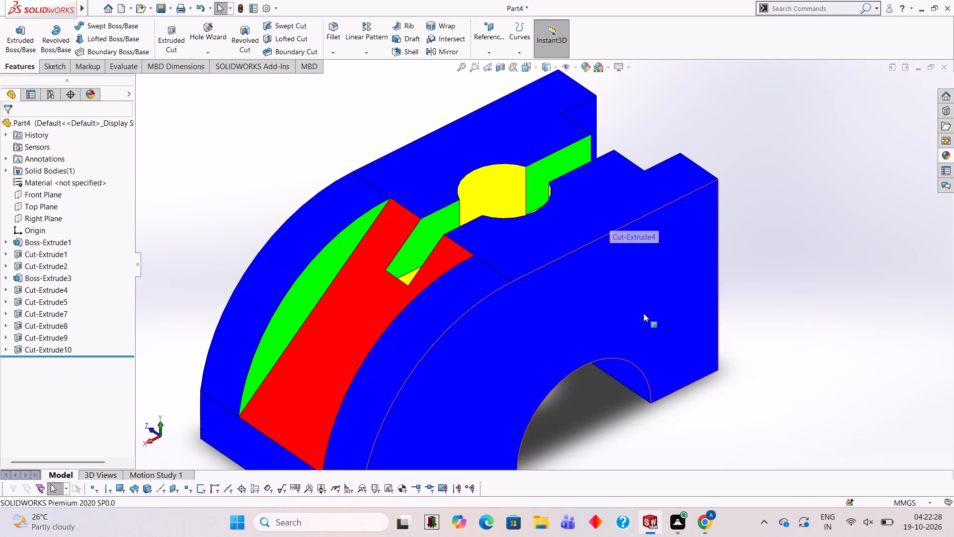
pyautogui.scroll(2, 614, 431)
pyautogui.scroll(-1, 610, 377)
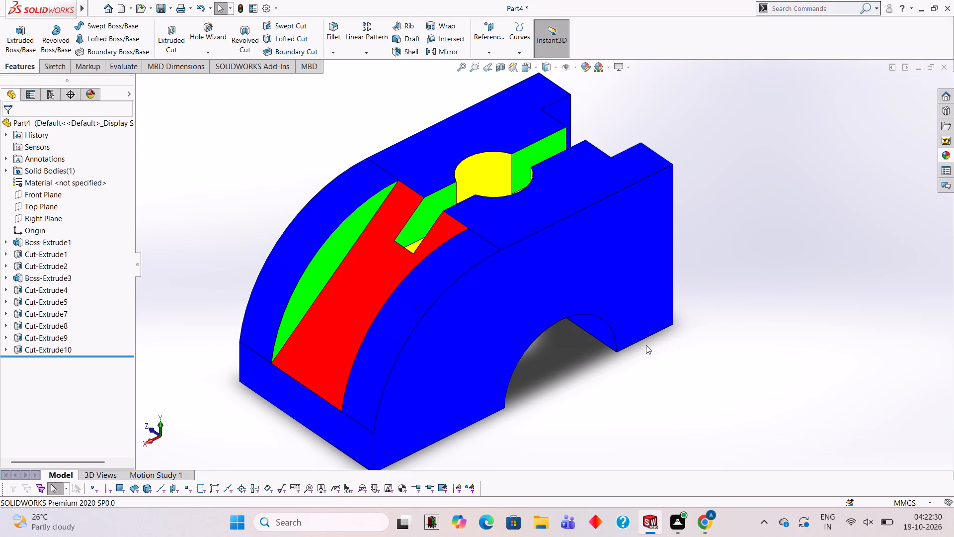
pyautogui.moveTo(633, 275); pyautogui.dragTo(629, 199, button='middle')
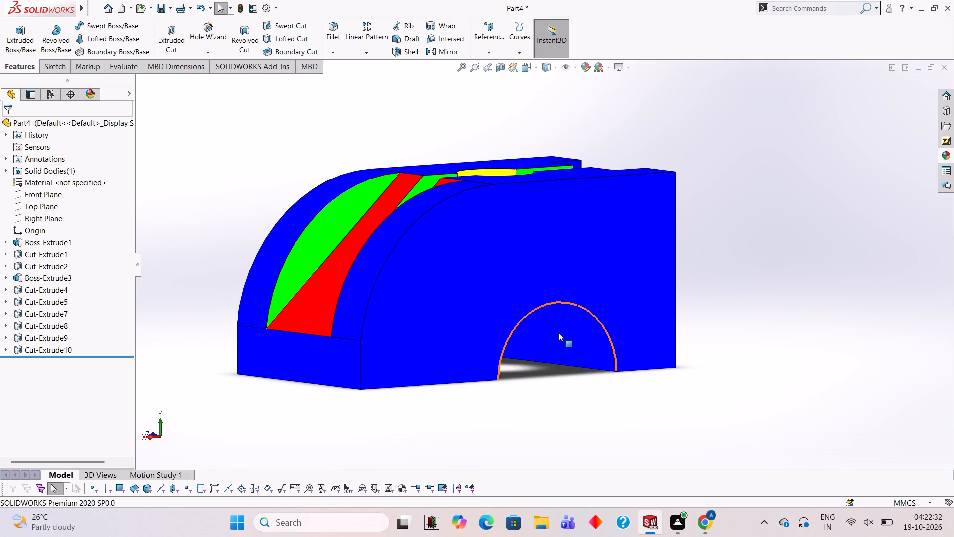
pyautogui.click(941, 154)
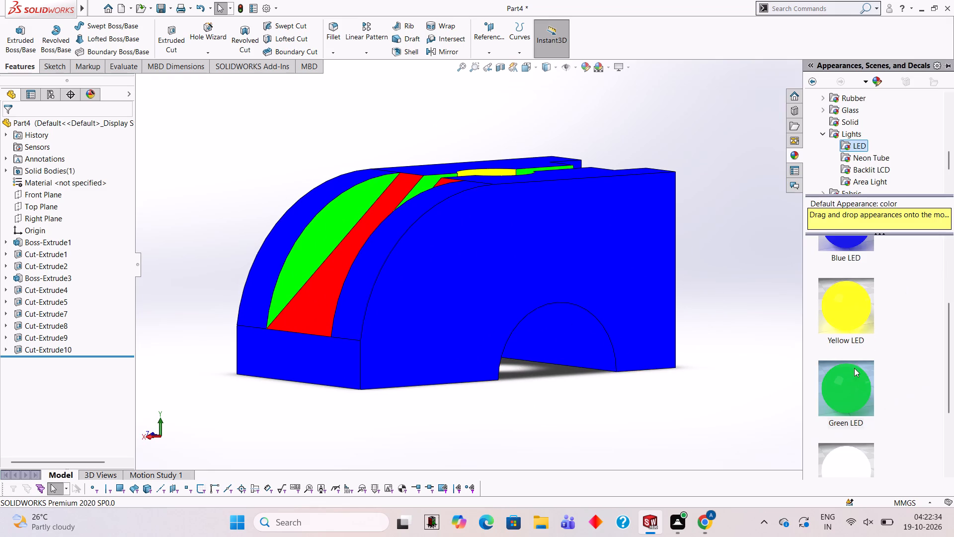
pyautogui.moveTo(852, 379); pyautogui.dragTo(579, 333)
pyautogui.click(579, 333)
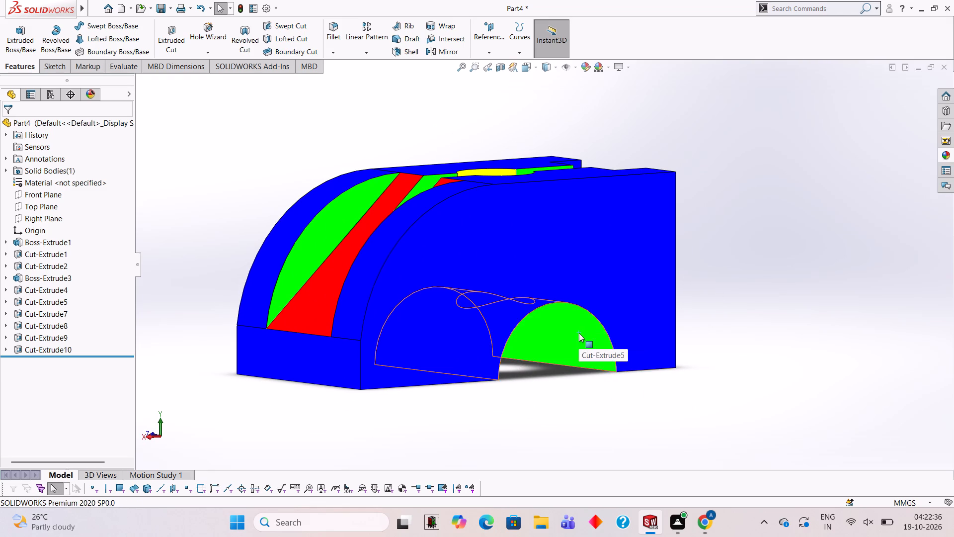
# Apply the Green LED appearance to the whole vertical slot feature in the block's flat end, opposite the slope.
pyautogui.moveTo(681, 240); pyautogui.dragTo(565, 272, button='middle')
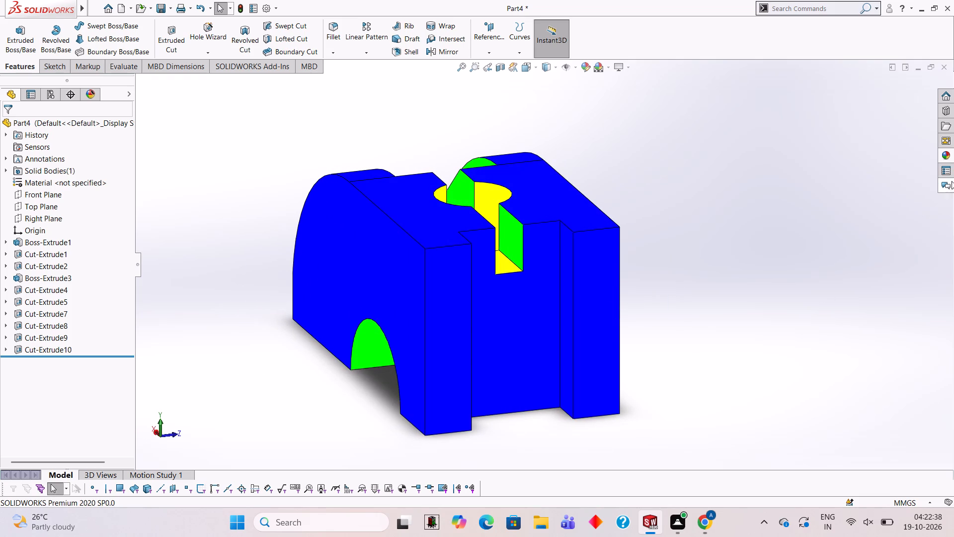
pyautogui.click(943, 158)
pyautogui.moveTo(850, 379); pyautogui.dragTo(665, 404)
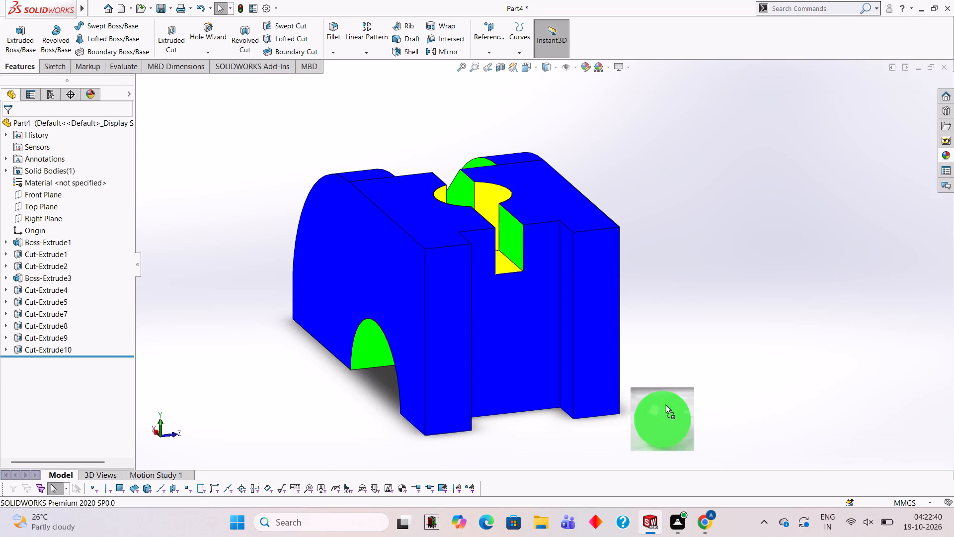
pyautogui.moveTo(665, 404); pyautogui.dragTo(543, 322)
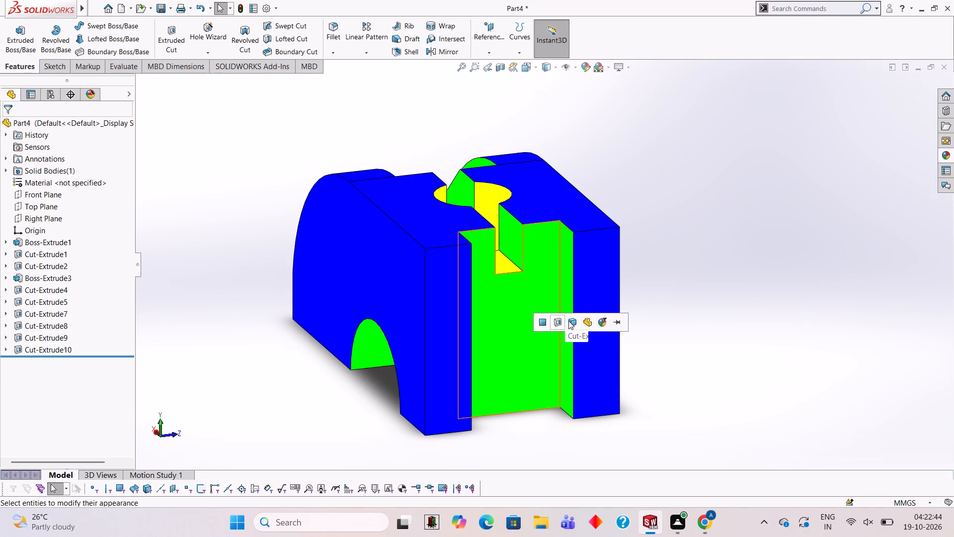
pyautogui.click(561, 320)
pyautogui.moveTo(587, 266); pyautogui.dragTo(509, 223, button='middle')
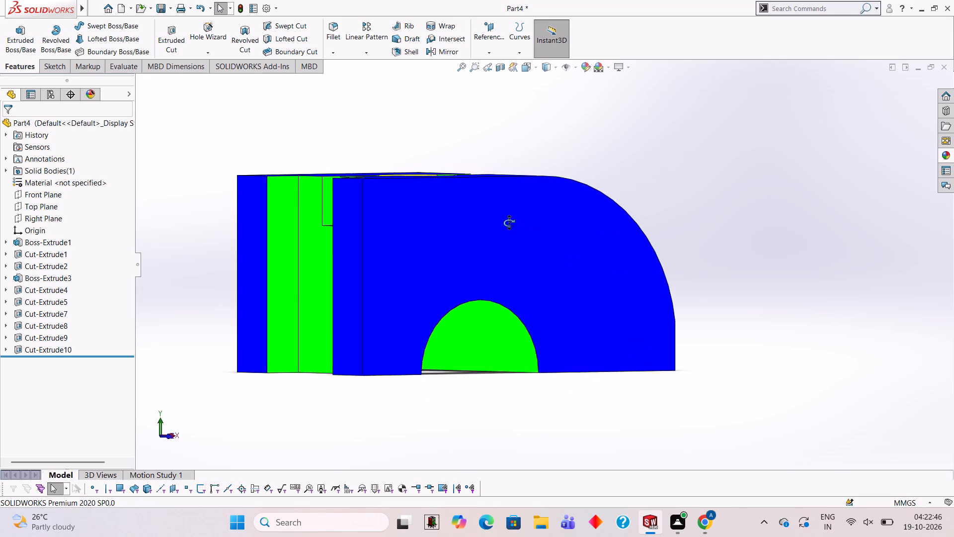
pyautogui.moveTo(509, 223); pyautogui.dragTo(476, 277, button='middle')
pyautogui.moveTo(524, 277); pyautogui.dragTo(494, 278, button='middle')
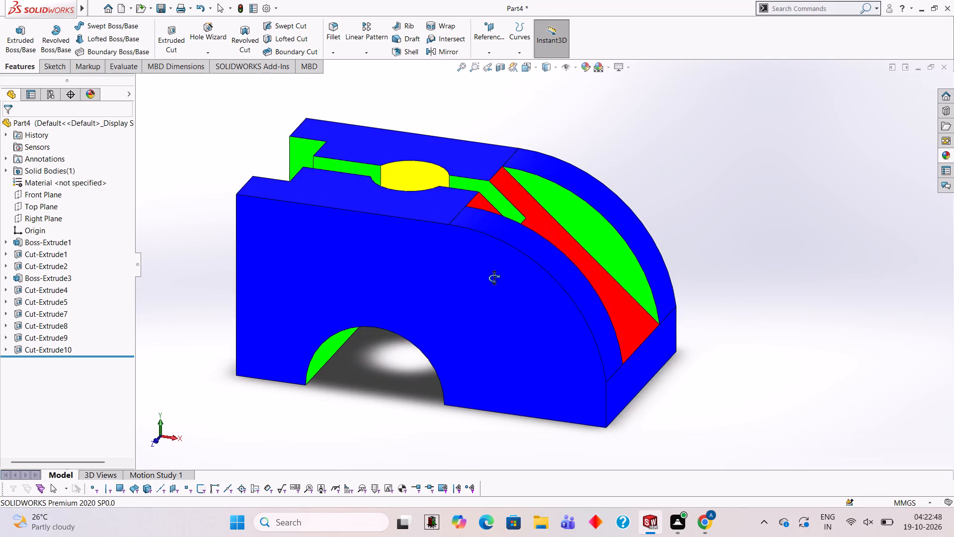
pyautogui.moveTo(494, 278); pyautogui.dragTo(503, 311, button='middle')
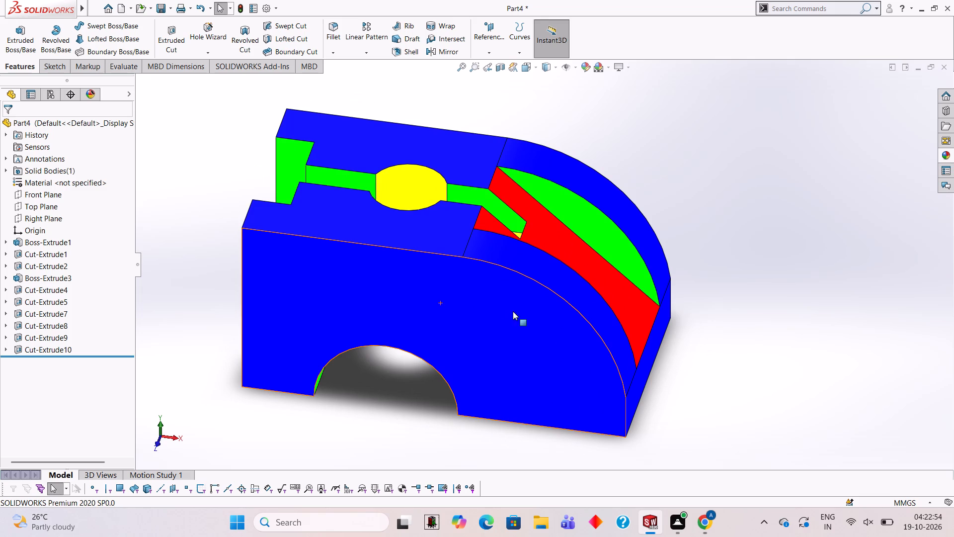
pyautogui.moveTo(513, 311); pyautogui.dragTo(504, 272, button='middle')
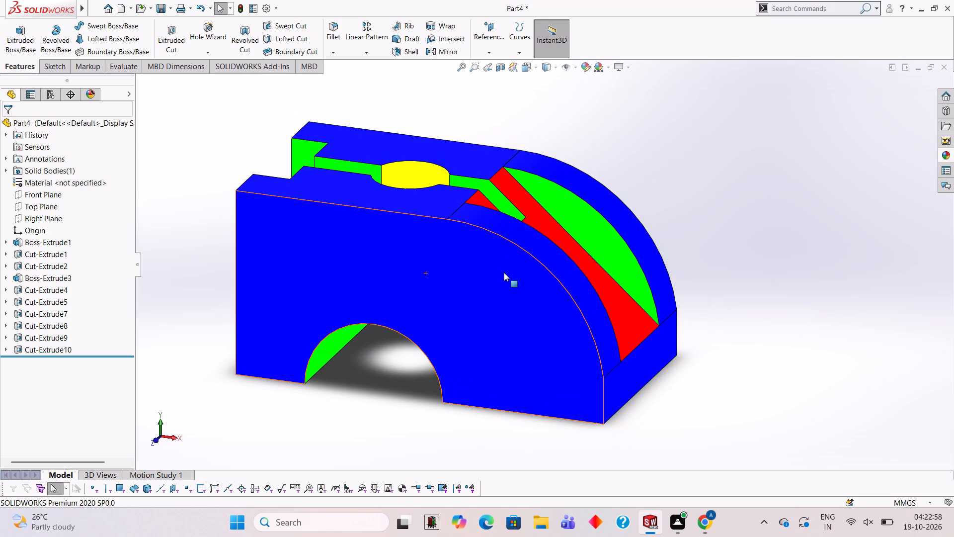
# Save the part in the Documents folder under the name "slotted block with R24".
pyautogui.hotkey('ctrl', 's')
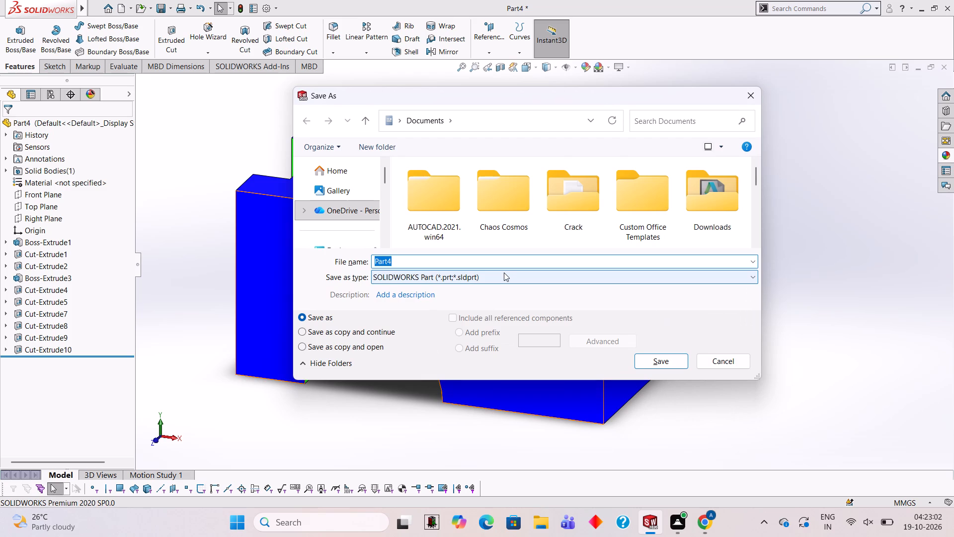
pyautogui.write('slott')
pyautogui.write('ed')
pyautogui.press('space')
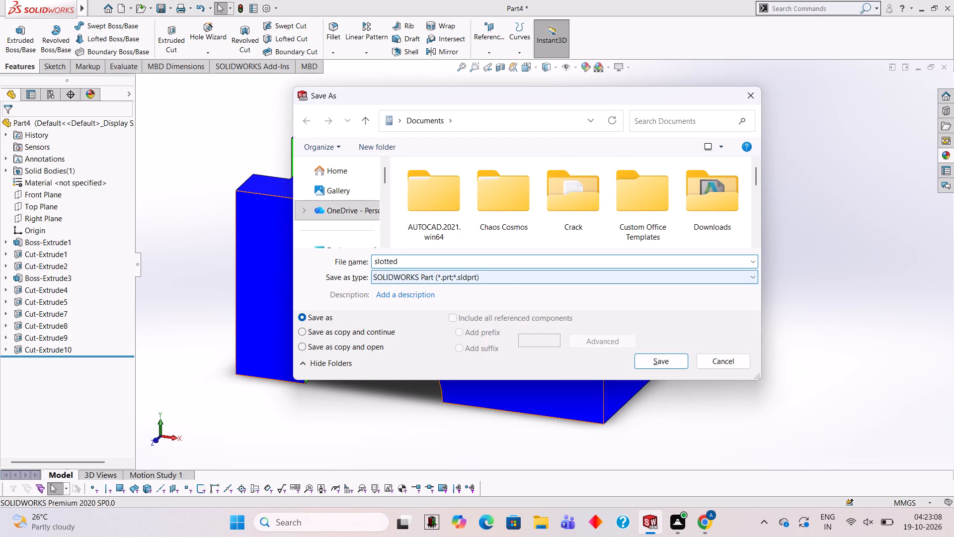
pyautogui.press('b')
pyautogui.write('lock')
pyautogui.press('space')
pyautogui.press('w')
pyautogui.write('ith')
pyautogui.press('space')
pyautogui.press('r')
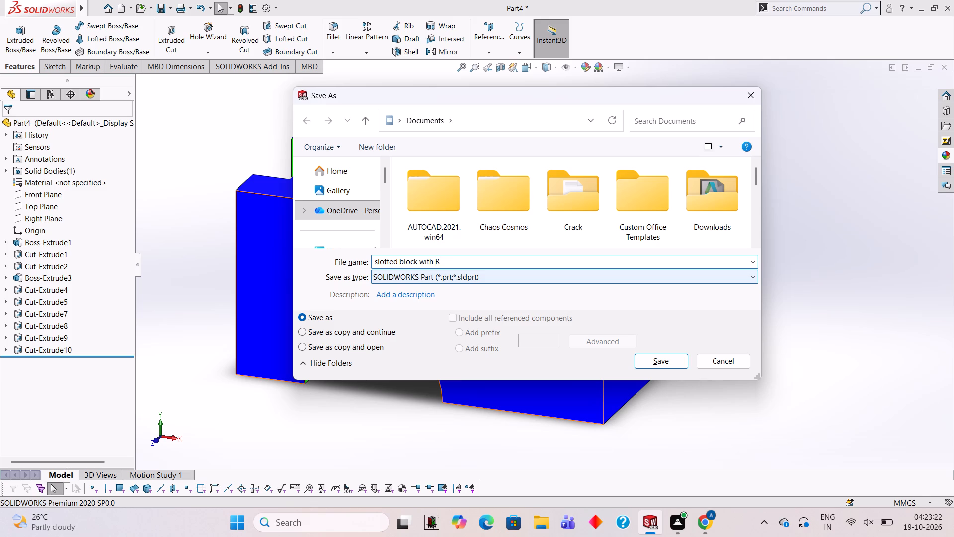
pyautogui.press('2')
pyautogui.press('4')
pyautogui.press('space')
pyautogui.press('Return')
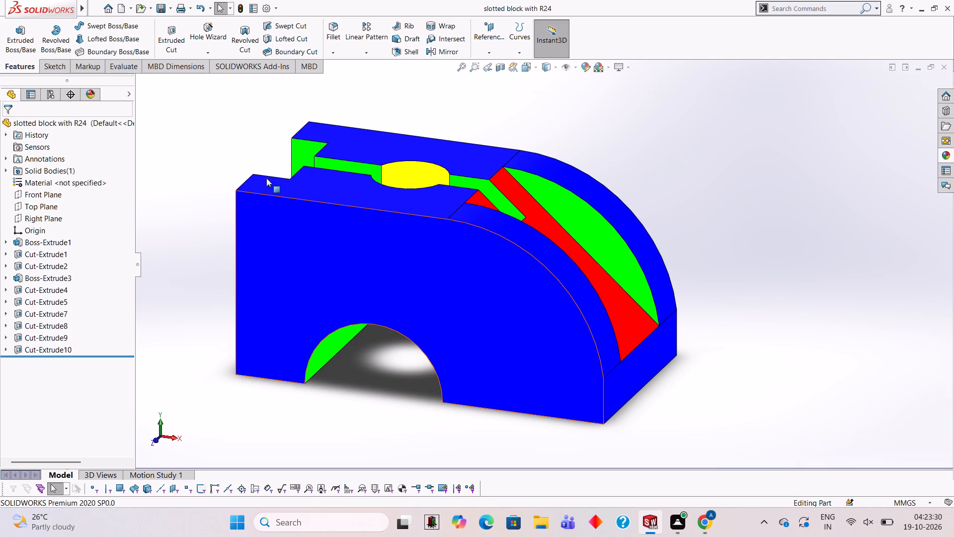
# Save a copy of the part as an Adobe PDF (*.pdf) in Documents, keeping the file name "slotted block with R24".
pyautogui.click(174, 11)
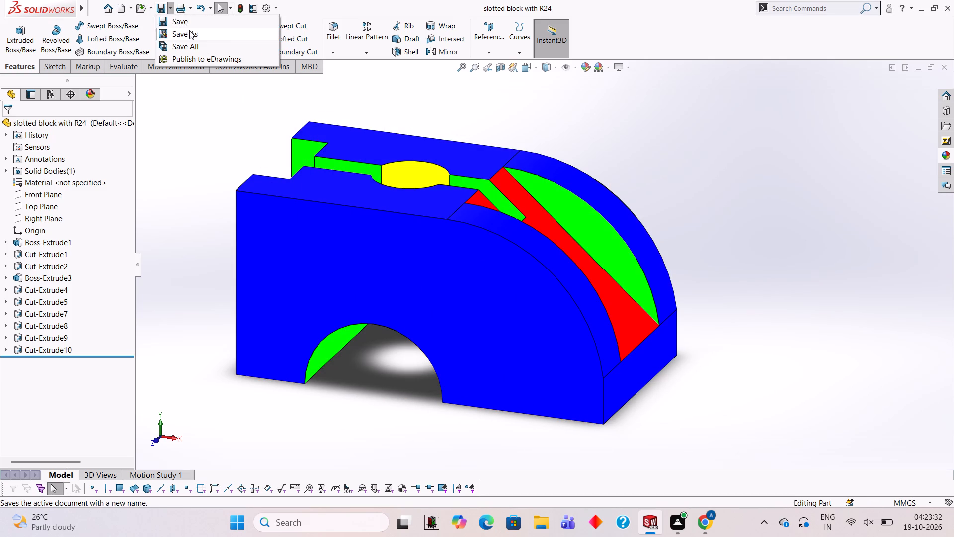
pyautogui.click(191, 31)
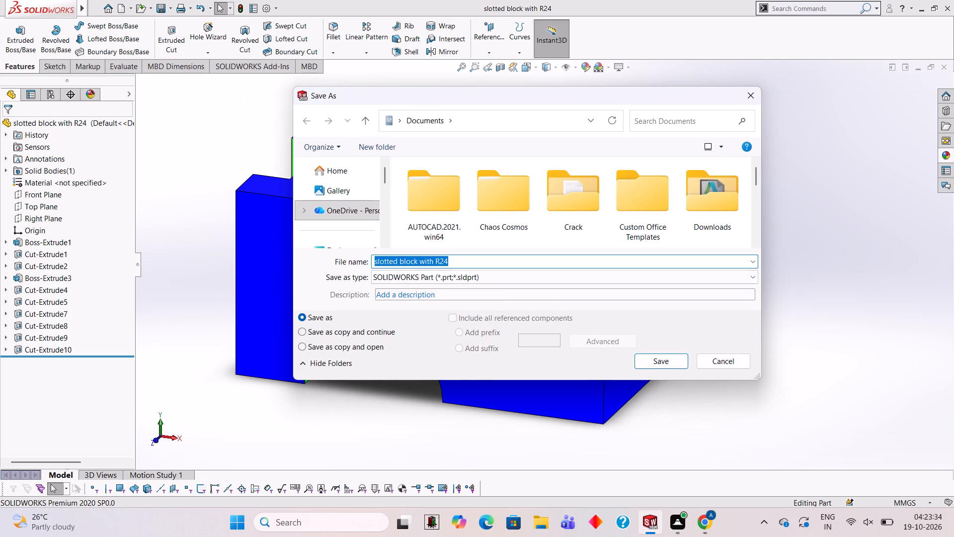
pyautogui.click(496, 279)
pyautogui.click(483, 77)
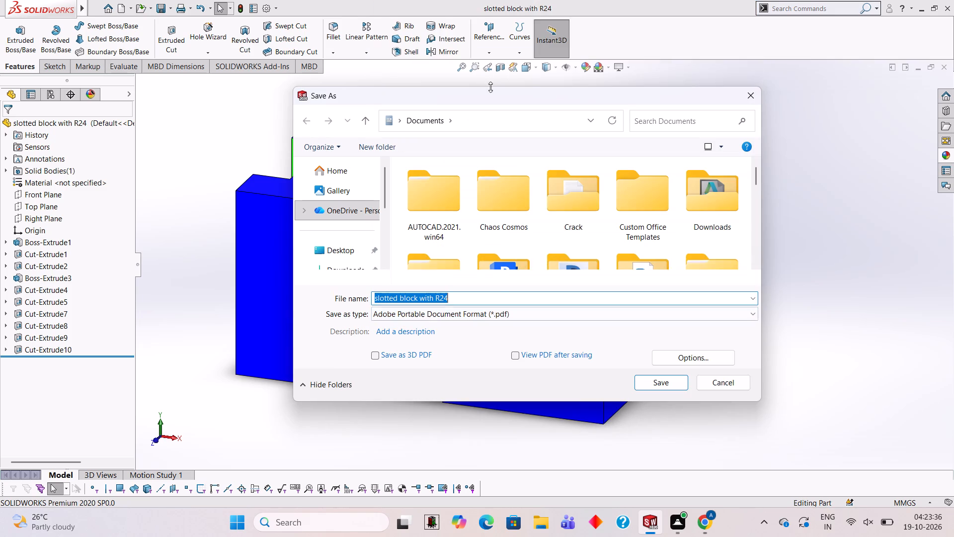
pyautogui.click(659, 380)
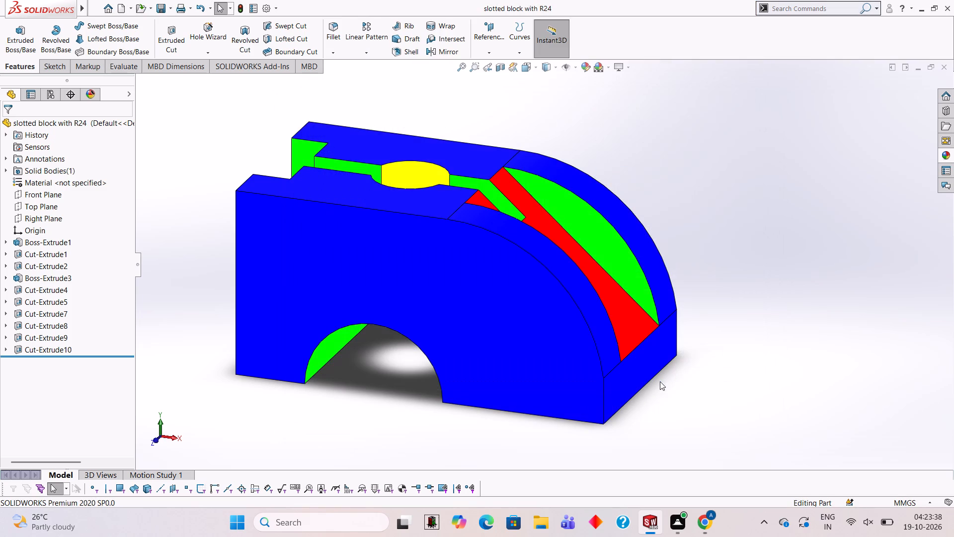